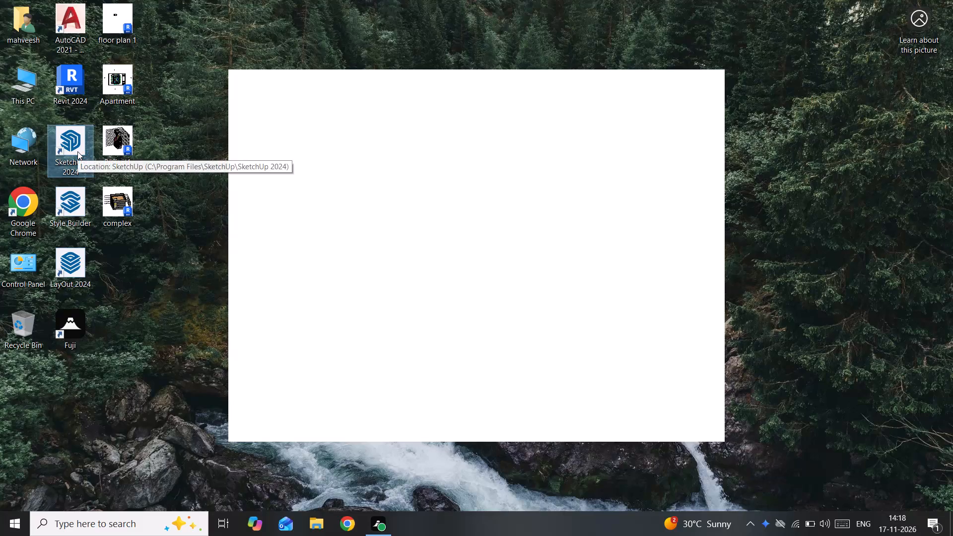
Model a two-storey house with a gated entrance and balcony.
Launch SketchUp 2024 from the desktop and bring its welcome window into view.
left_click(65, 153)
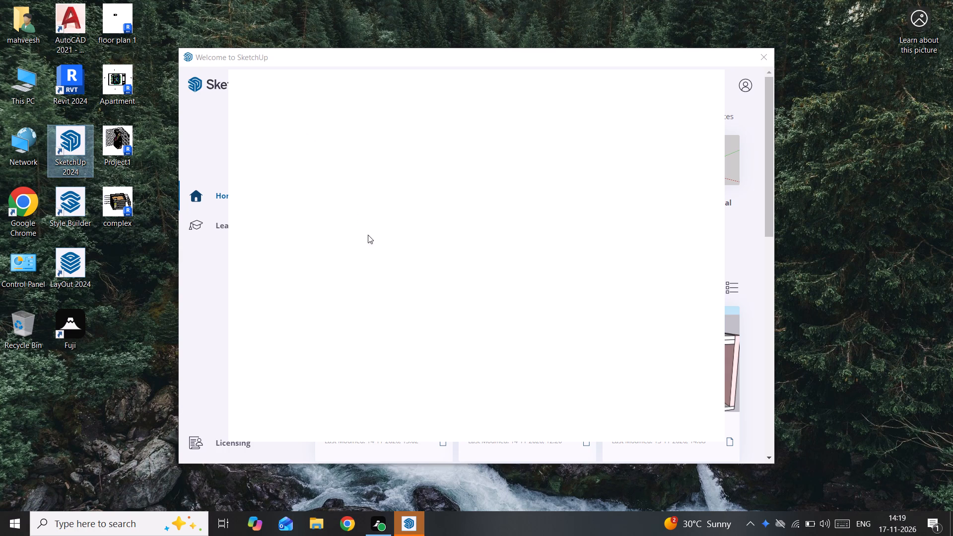
left_click(423, 512)
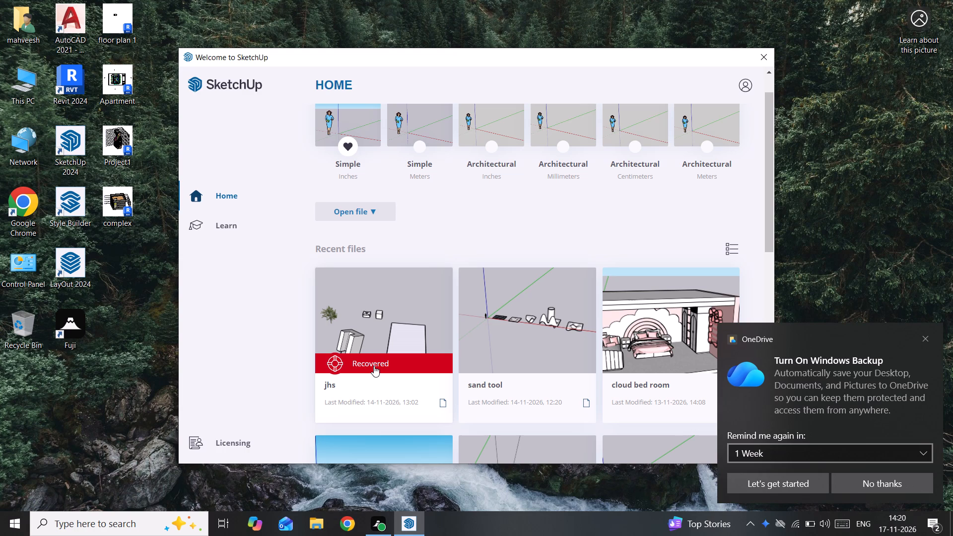
Create a new model from the Simple template in inches and dismiss the OneDrive backup notification.
left_click(374, 366)
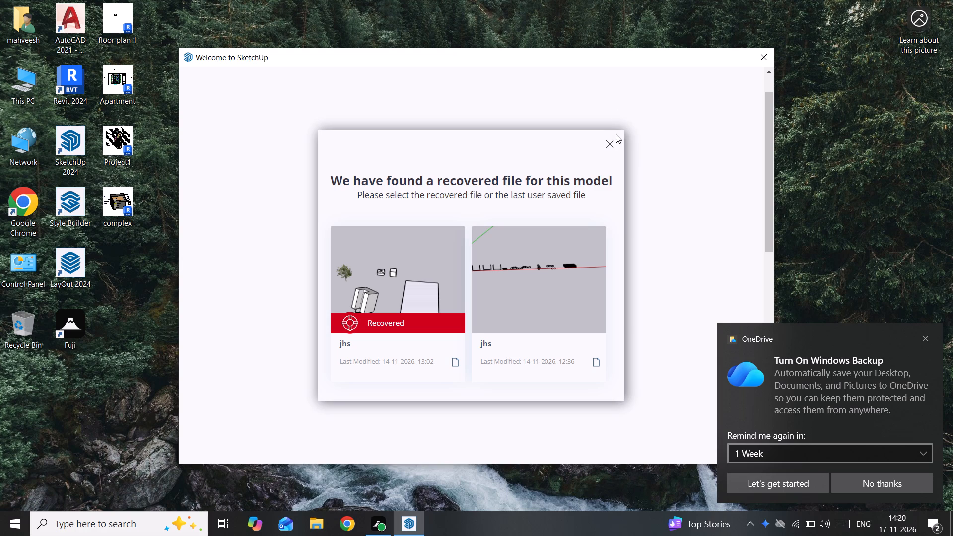
left_click(609, 148)
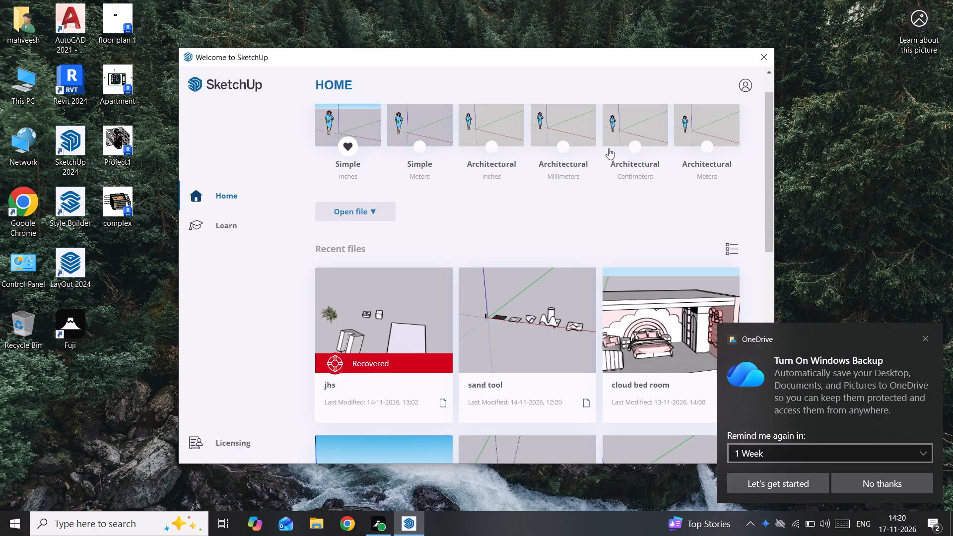
scroll(486, 352, "up", 1)
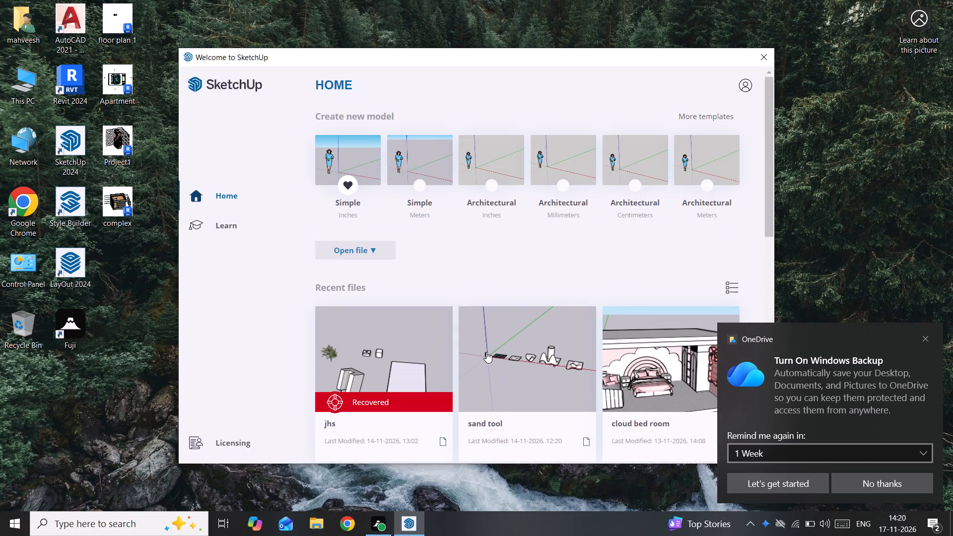
left_click(350, 145)
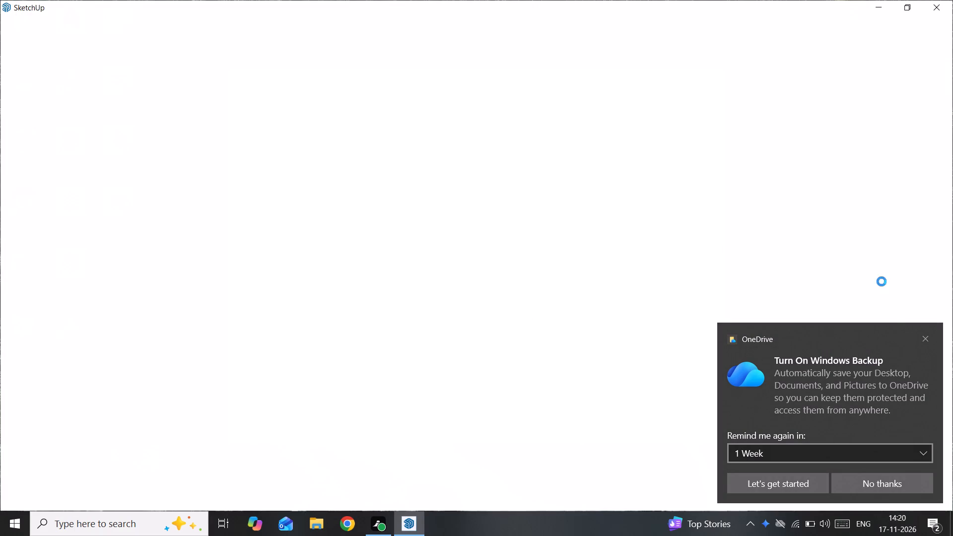
left_click(925, 336)
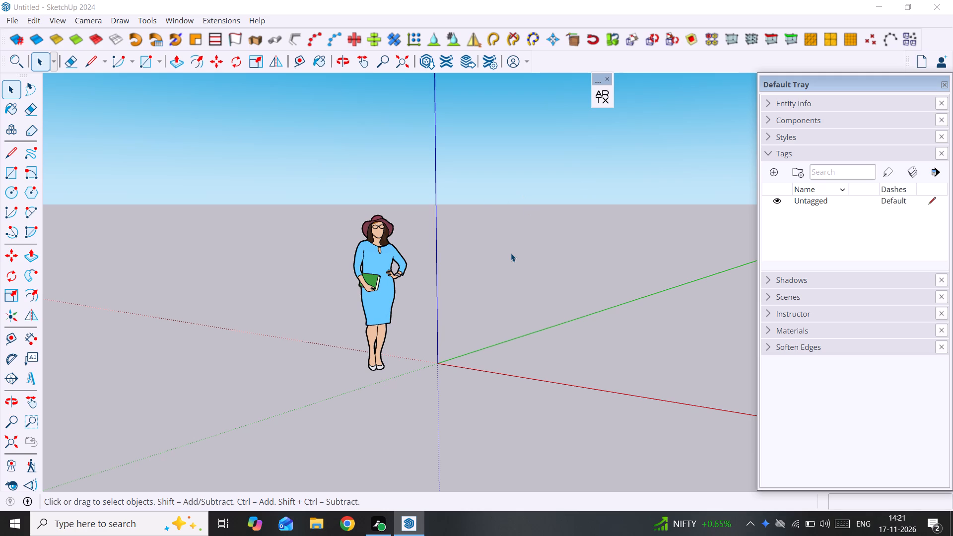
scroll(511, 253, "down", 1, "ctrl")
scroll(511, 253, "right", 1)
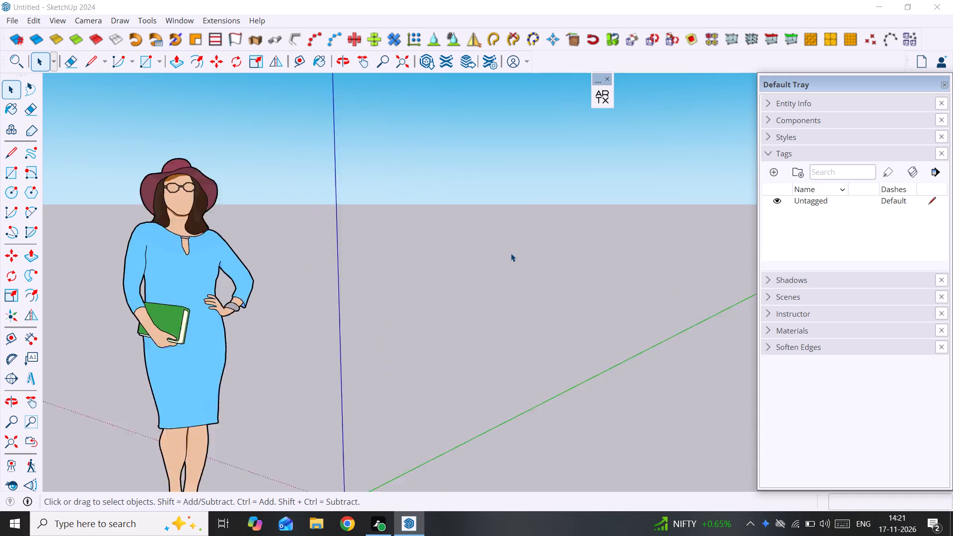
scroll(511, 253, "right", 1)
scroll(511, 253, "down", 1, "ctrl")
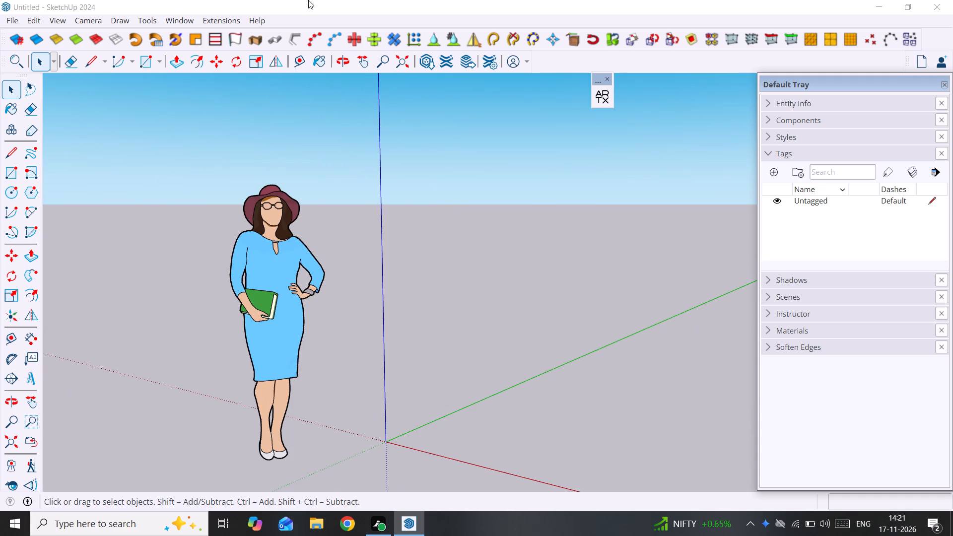
Install the 1001bit_pro_v2 extension through the Extension Manager from the Plugins for SKP folder in Documents.
left_click(228, 19)
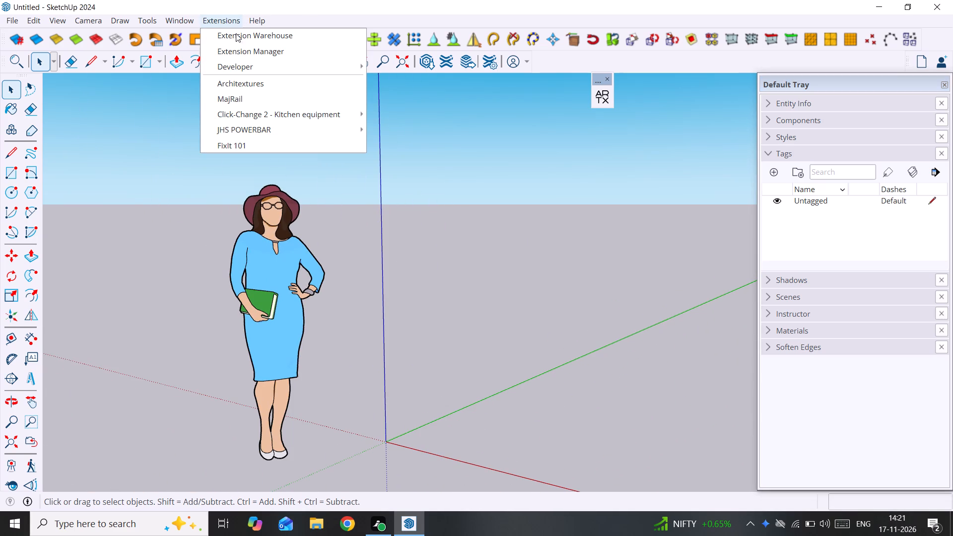
left_click(263, 50)
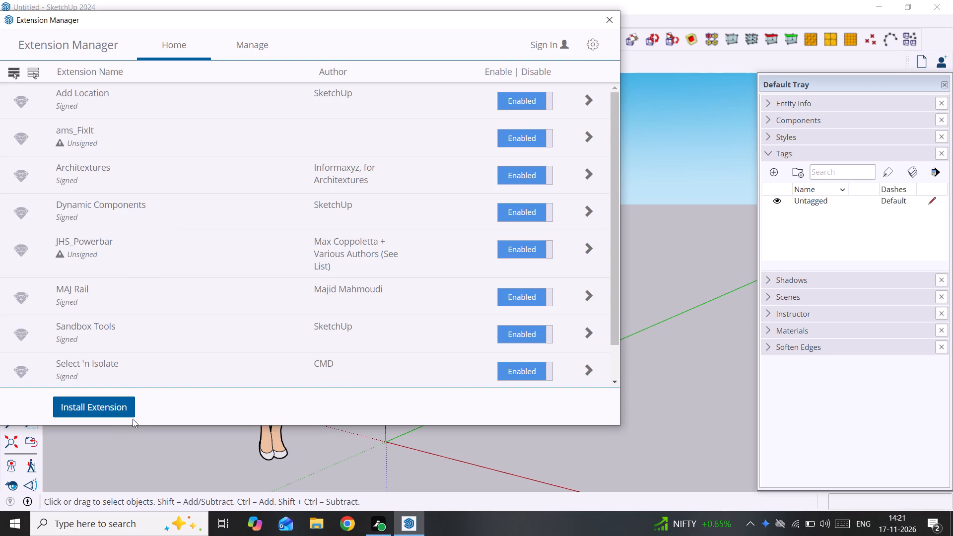
left_click(117, 404)
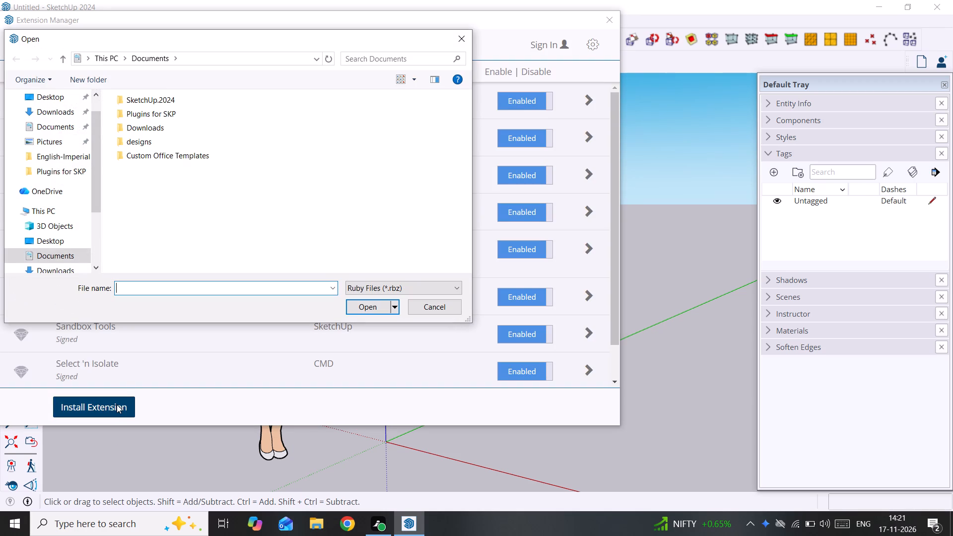
left_click(54, 112)
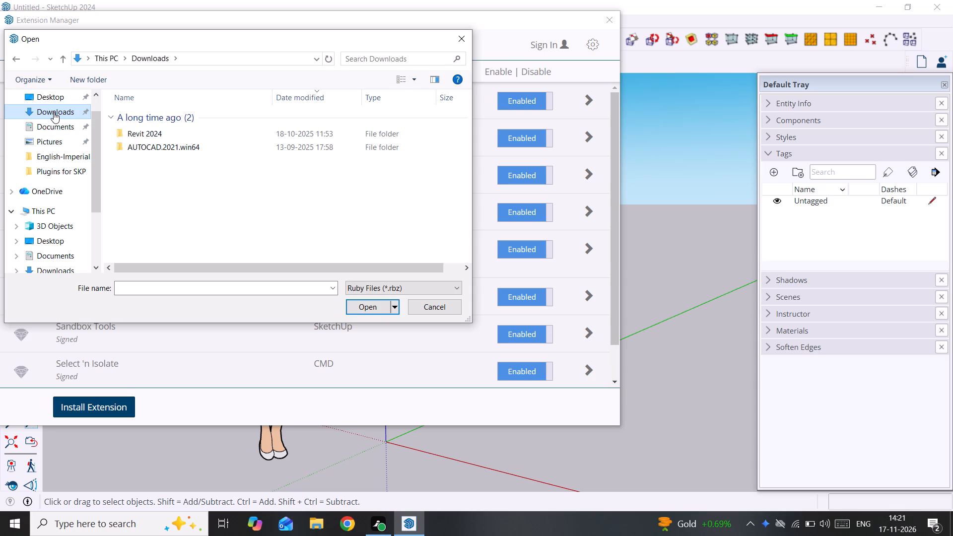
left_click(63, 132)
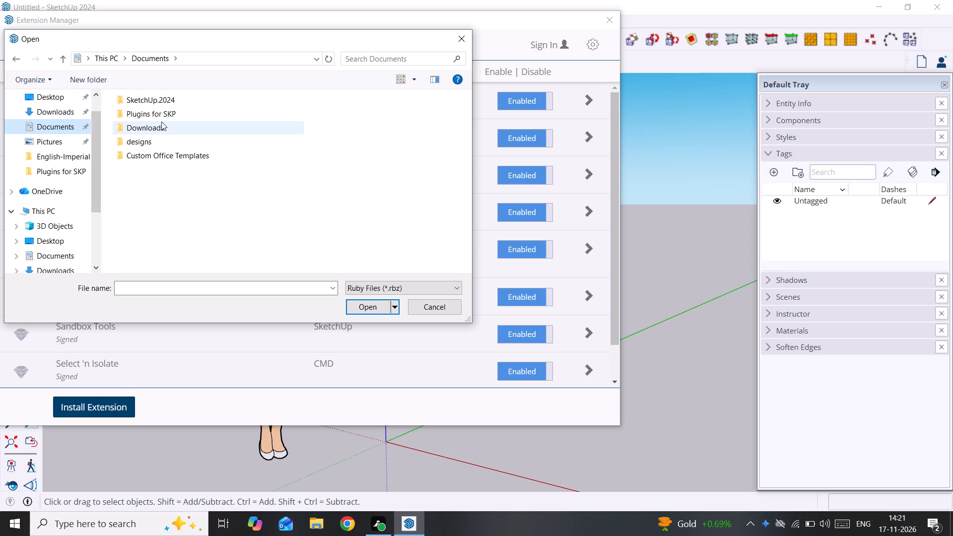
left_click(178, 115)
left_click(376, 305)
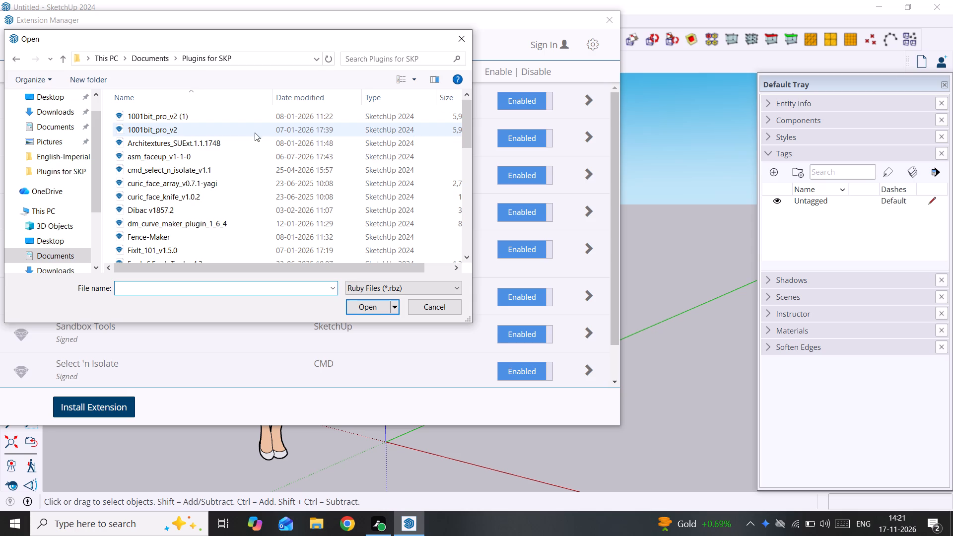
left_click(273, 127)
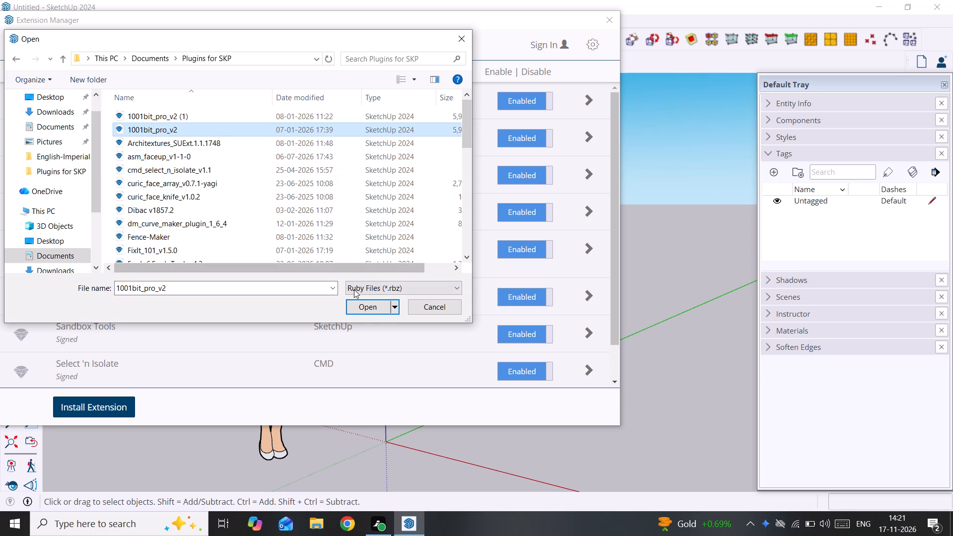
left_click(377, 309)
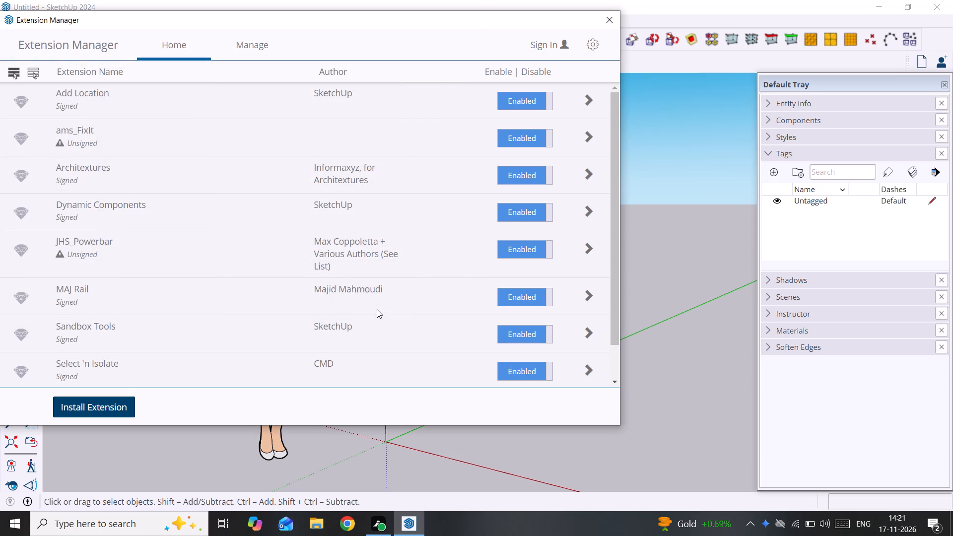
scroll(432, 290, "down", 6)
scroll(432, 290, "up", 4)
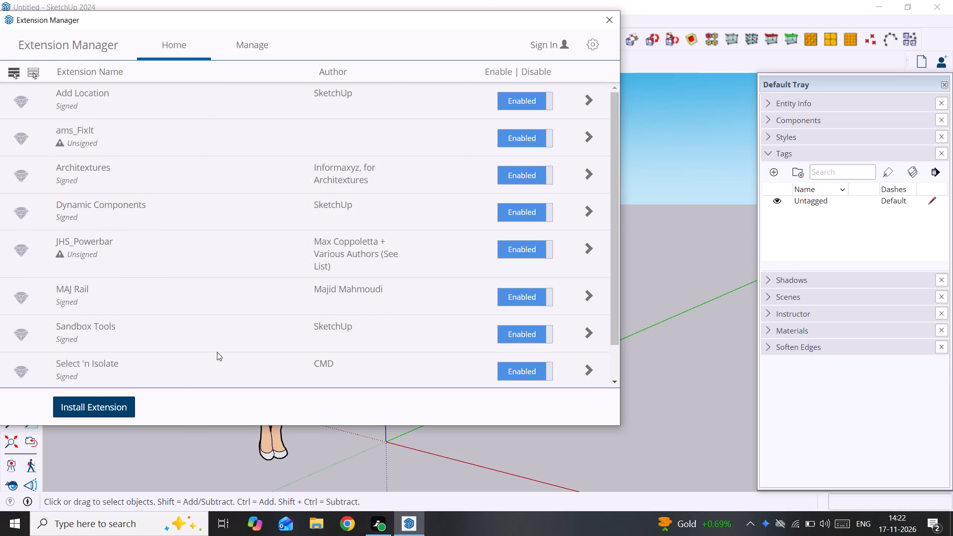
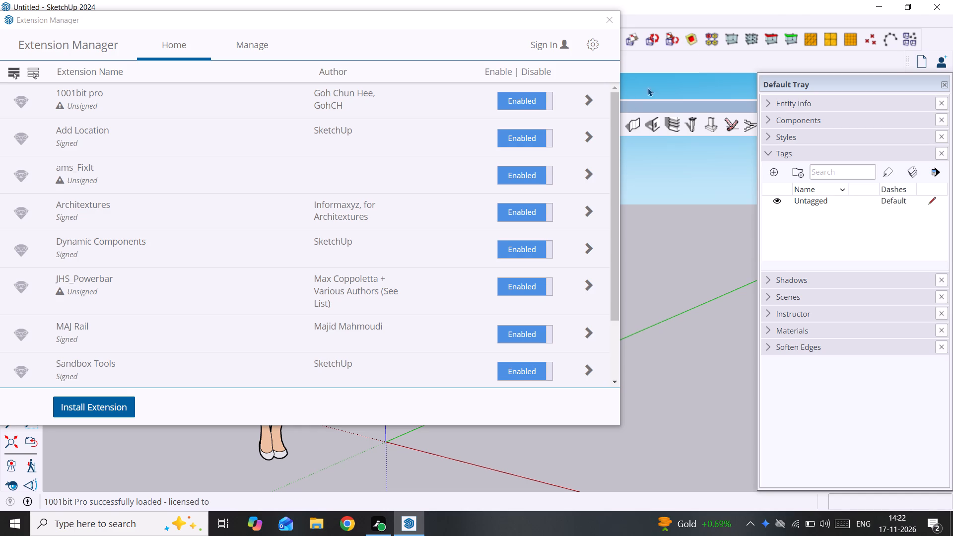
Close the Extension Manager.
left_click(615, 22)
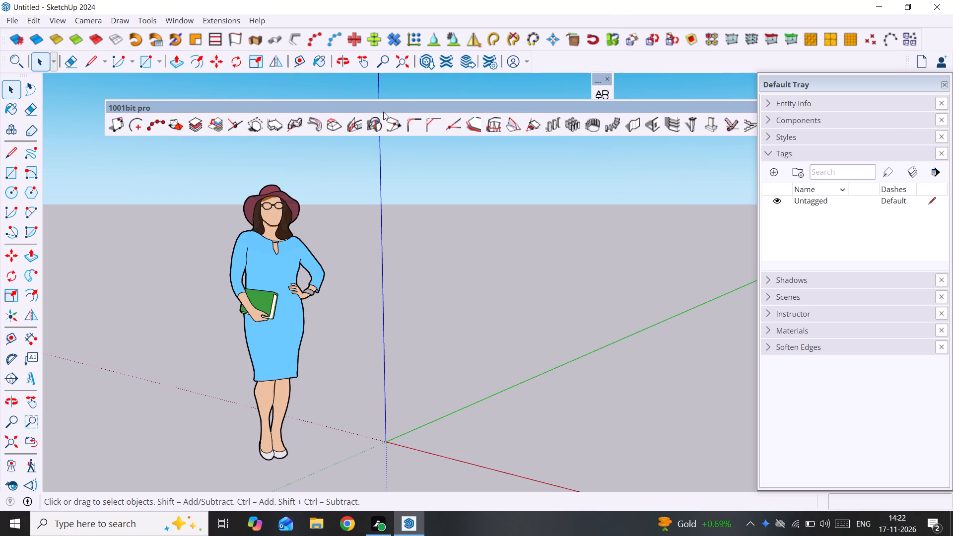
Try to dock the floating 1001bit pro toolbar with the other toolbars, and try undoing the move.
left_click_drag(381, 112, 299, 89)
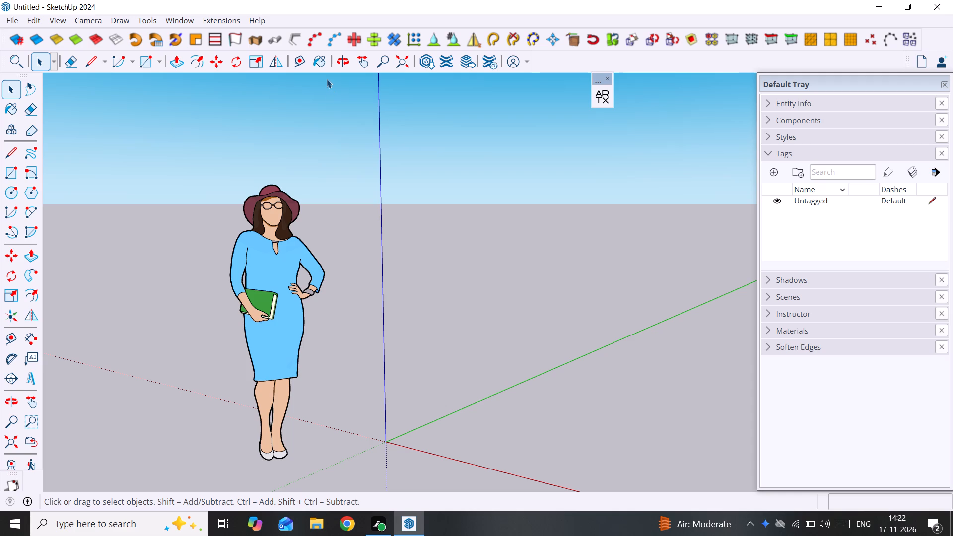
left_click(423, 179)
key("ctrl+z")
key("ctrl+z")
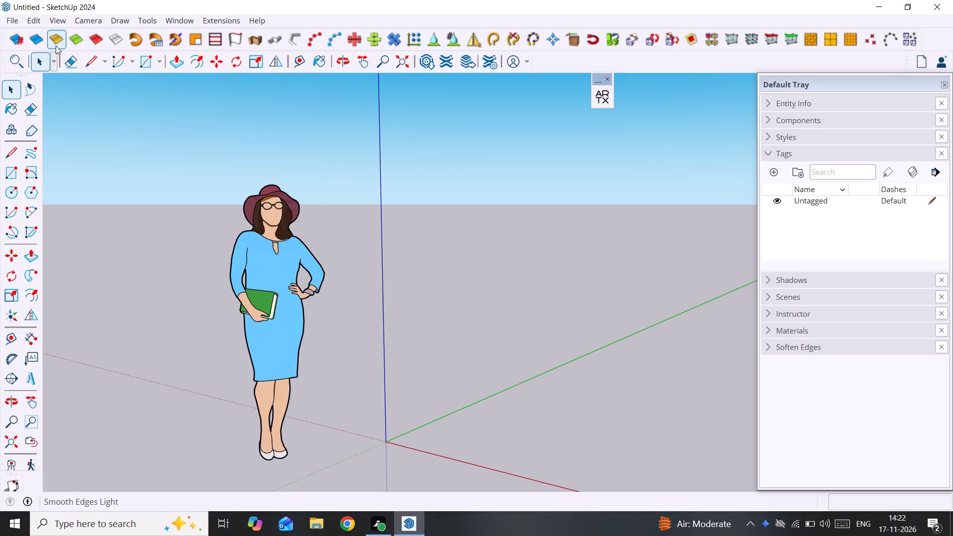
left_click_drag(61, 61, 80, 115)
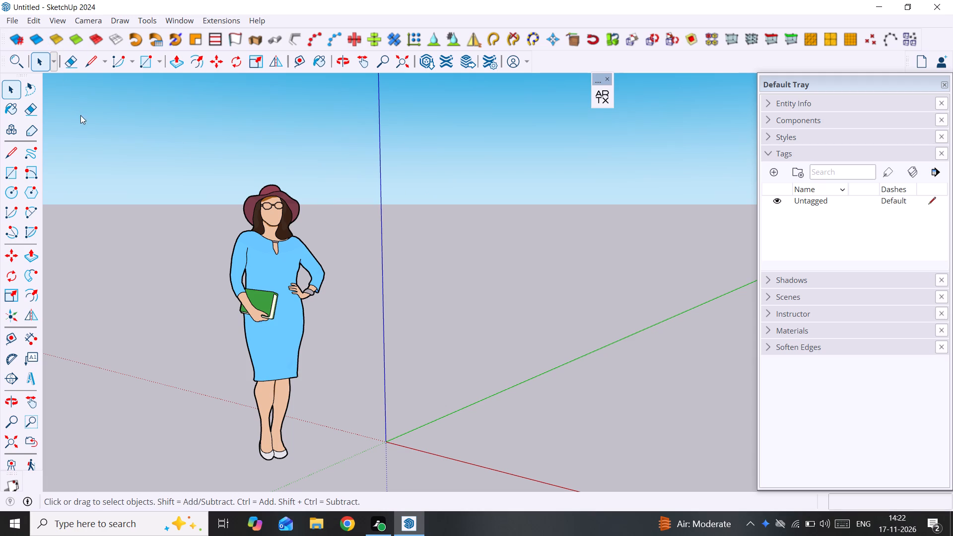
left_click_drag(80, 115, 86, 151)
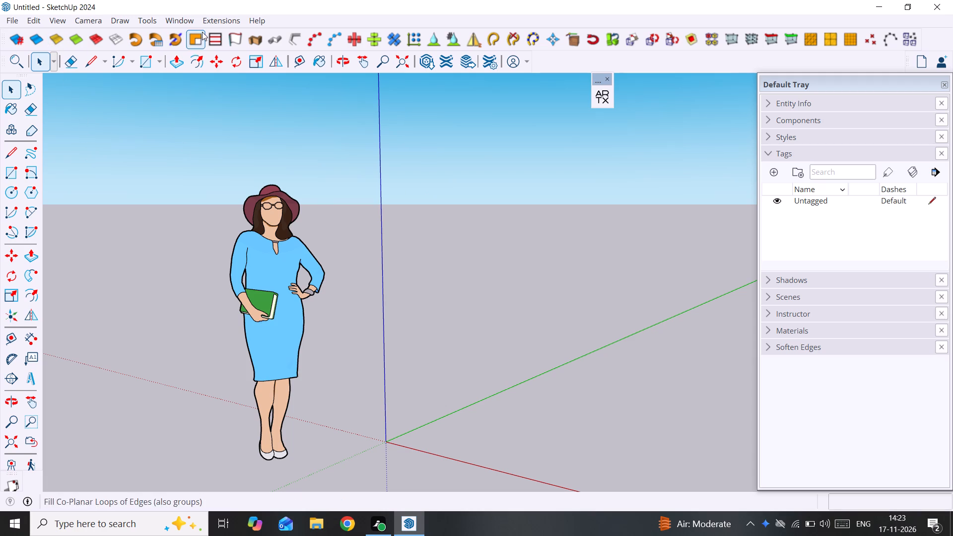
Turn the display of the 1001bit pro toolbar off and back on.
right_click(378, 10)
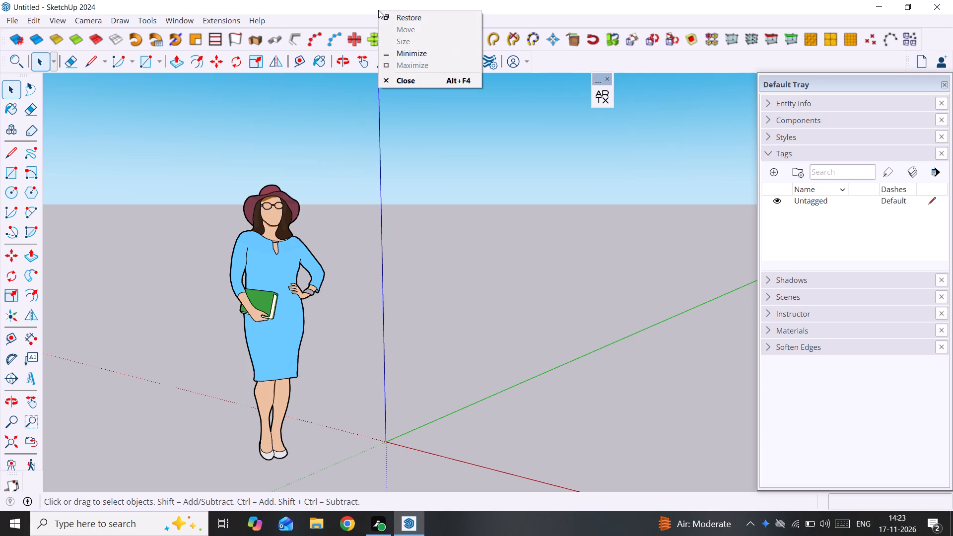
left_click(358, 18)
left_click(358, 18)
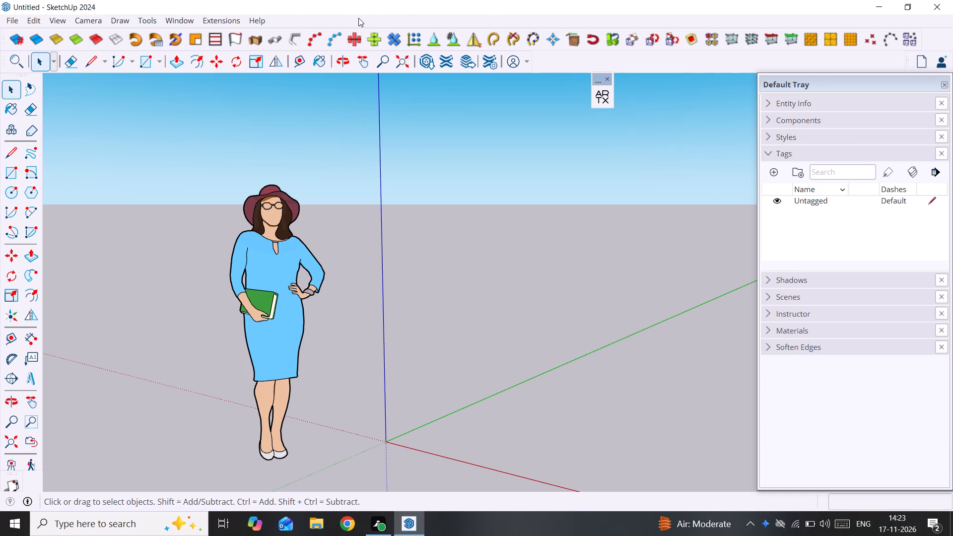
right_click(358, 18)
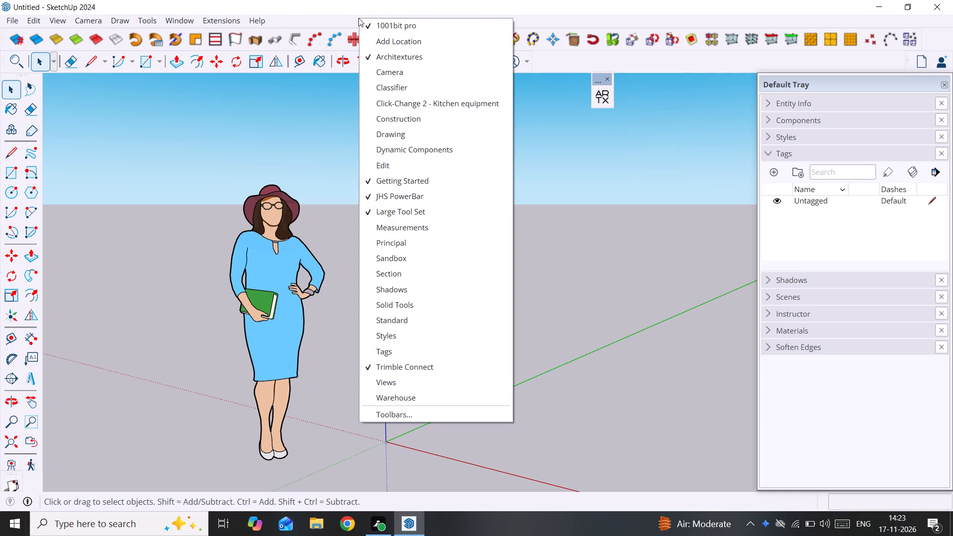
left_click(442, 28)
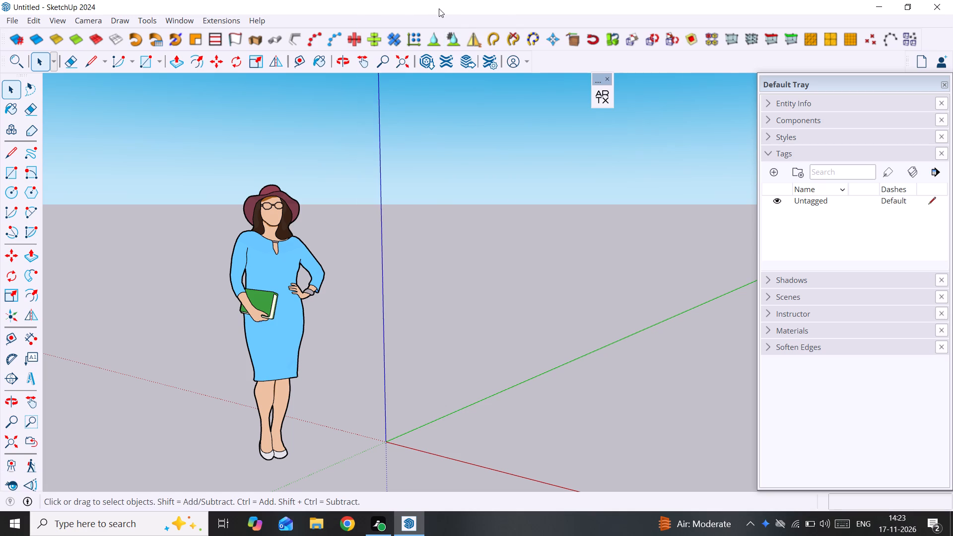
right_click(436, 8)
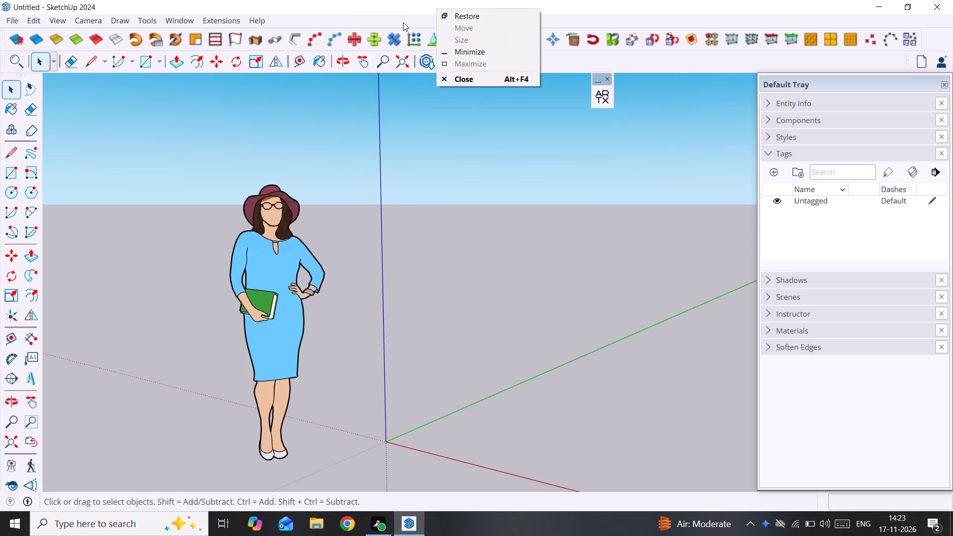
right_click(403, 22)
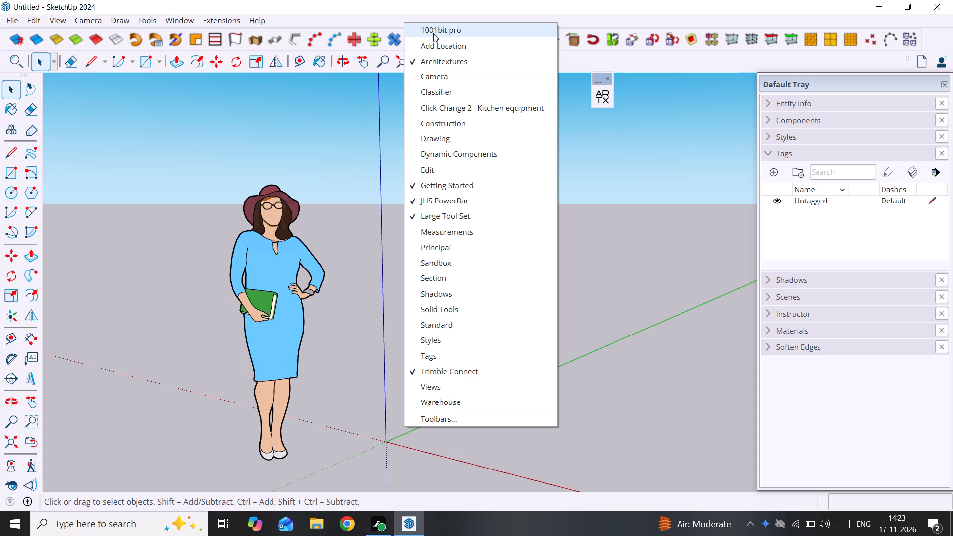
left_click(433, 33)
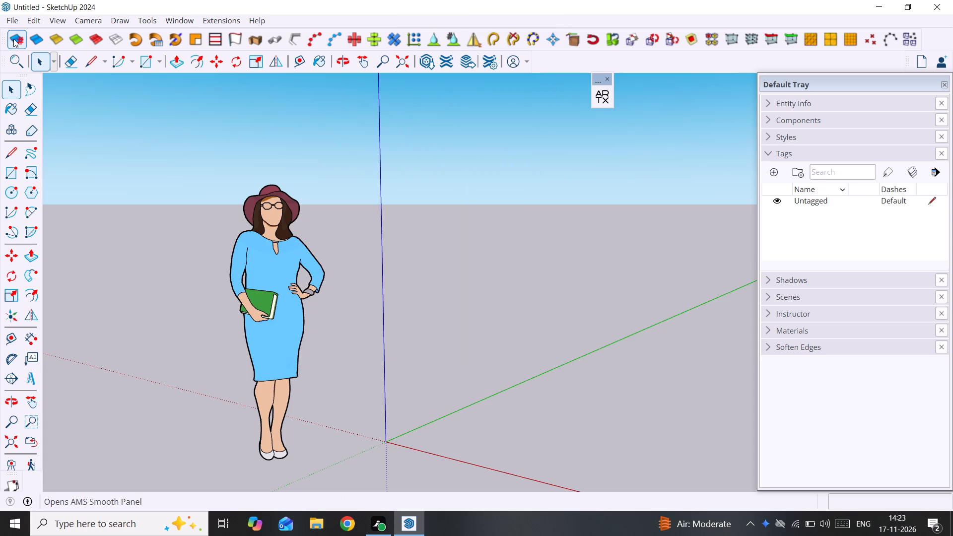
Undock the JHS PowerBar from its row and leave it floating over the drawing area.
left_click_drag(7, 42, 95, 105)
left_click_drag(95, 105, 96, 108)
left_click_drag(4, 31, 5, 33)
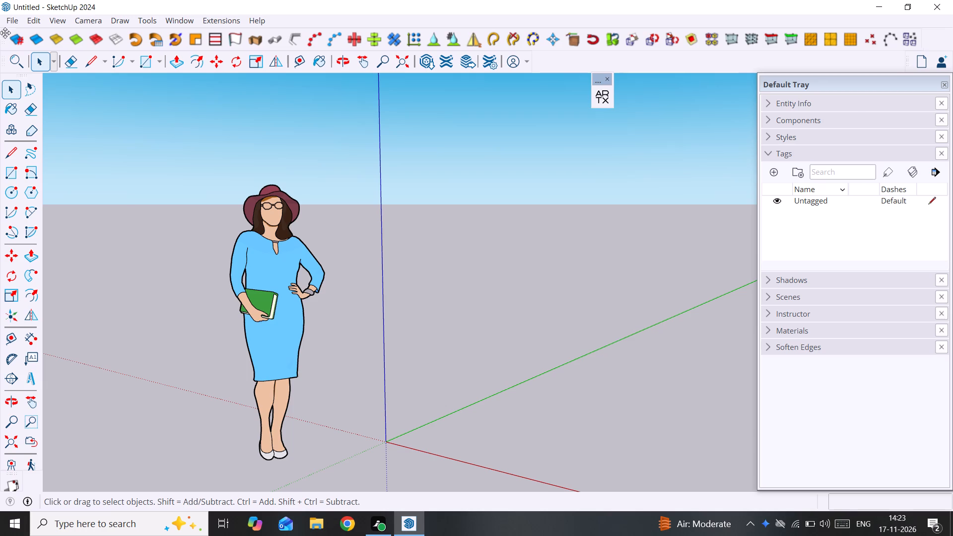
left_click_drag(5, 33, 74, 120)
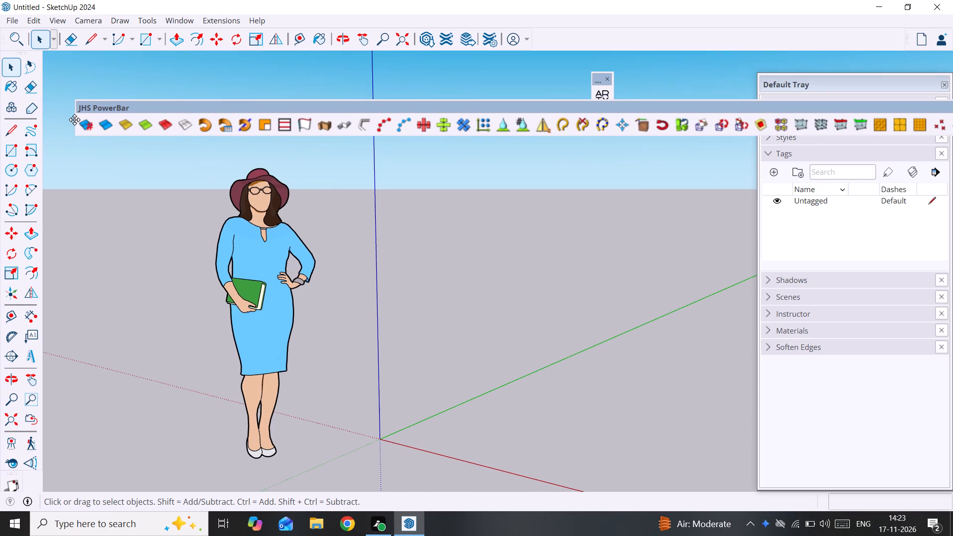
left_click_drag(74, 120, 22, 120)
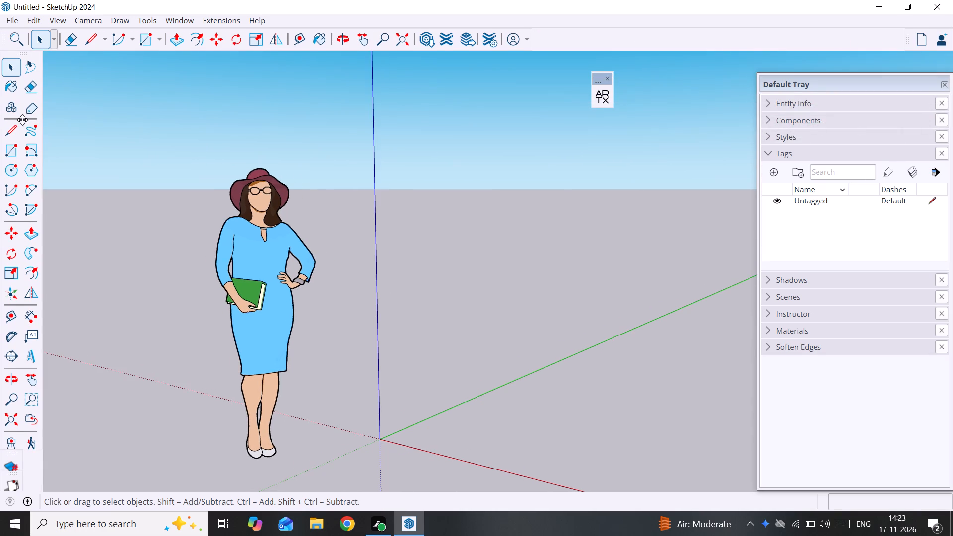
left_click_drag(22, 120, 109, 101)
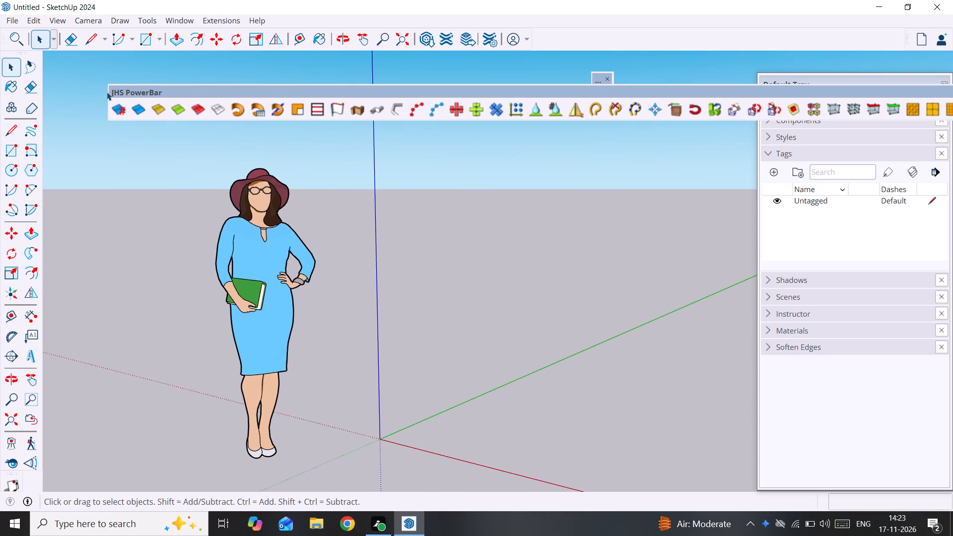
Undock the Large Tool Set and dock the uncovered 1001bit pro toolbar as a horizontal row beneath the Getting Started toolbar.
left_click_drag(24, 54, 114, 57)
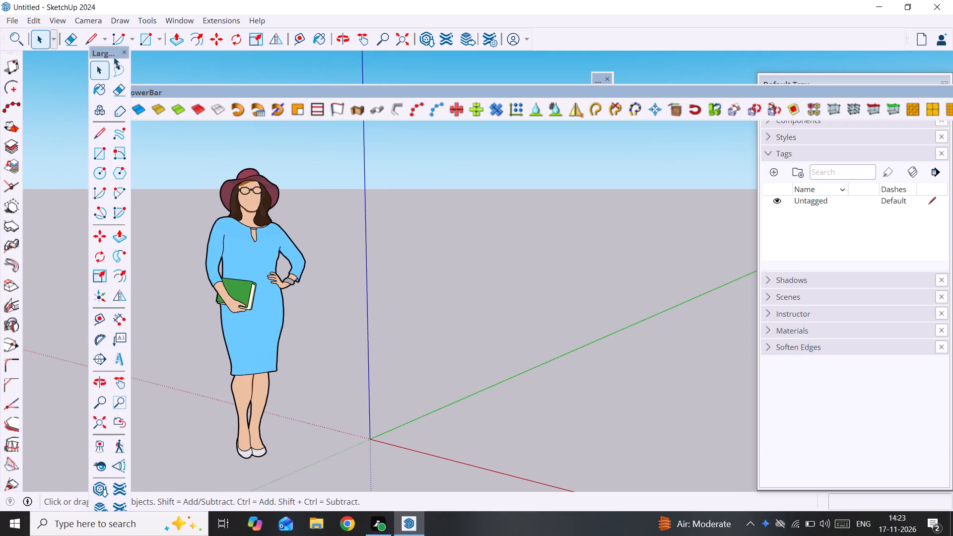
left_click_drag(114, 57, 118, 57)
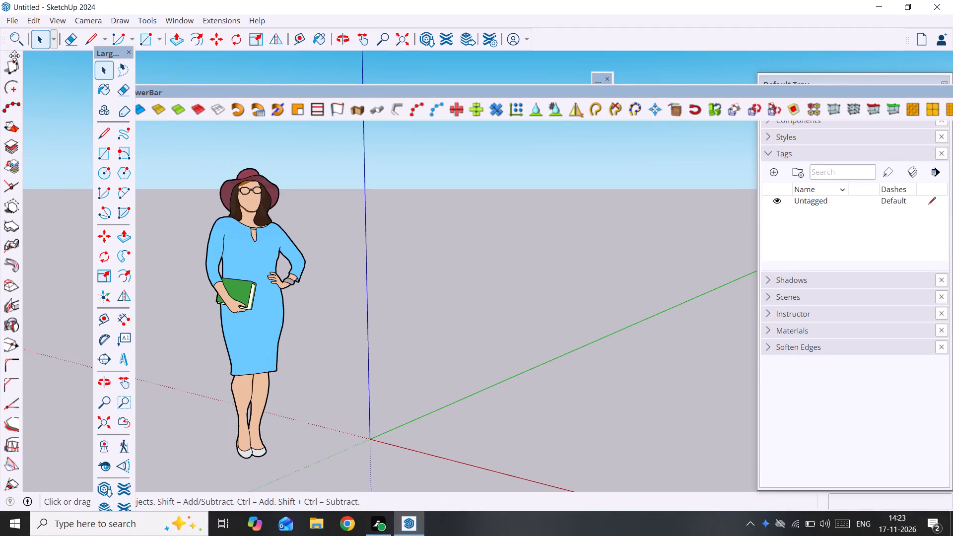
left_click_drag(14, 56, 68, 47)
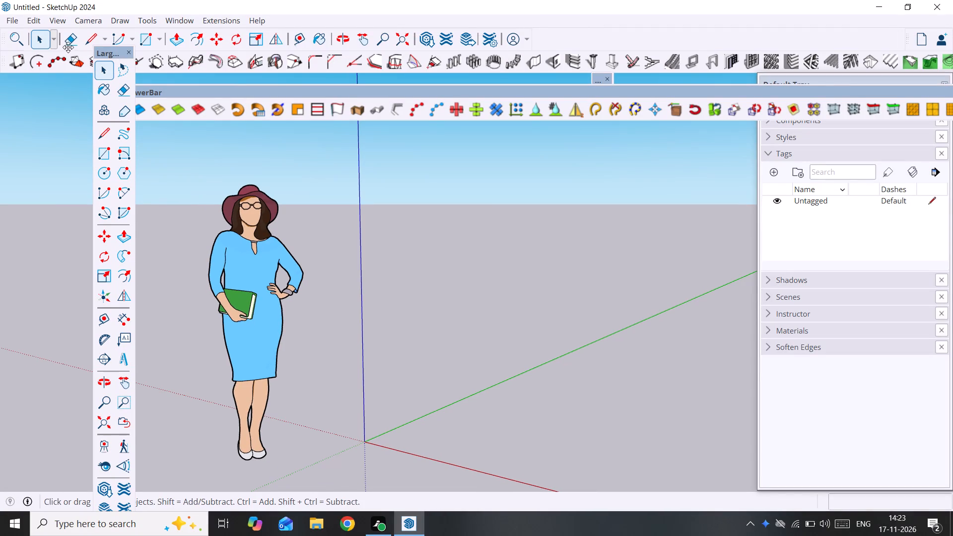
left_click_drag(68, 47, 33, 37)
left_click_drag(33, 37, 40, 59)
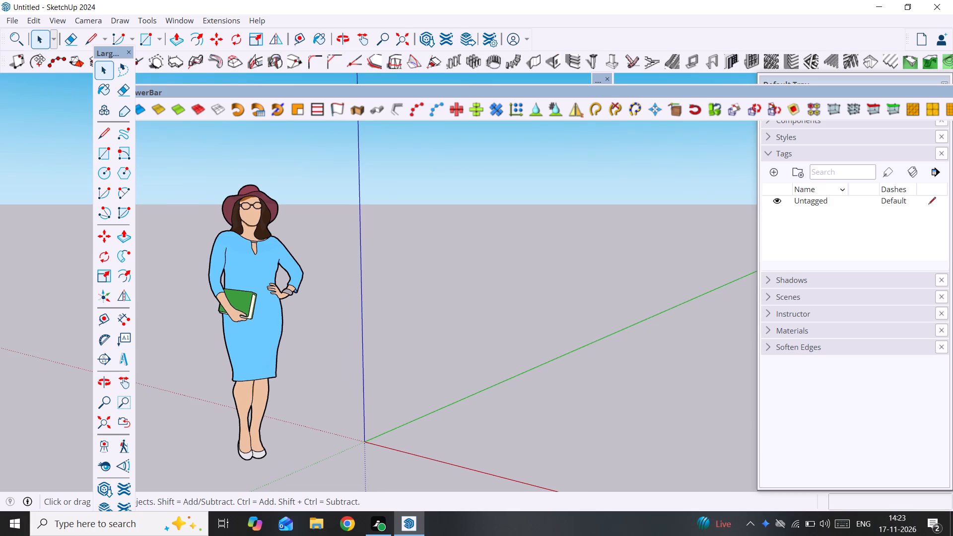
left_click_drag(40, 59, 40, 59)
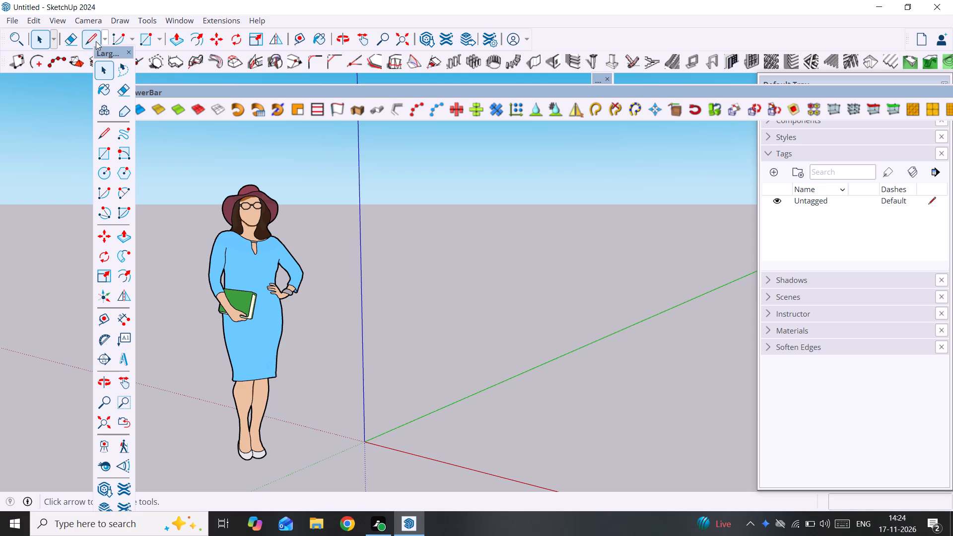
Dock the floating Large Tool Set back as a vertical column beside the drawing area.
left_click_drag(120, 53, 69, 98)
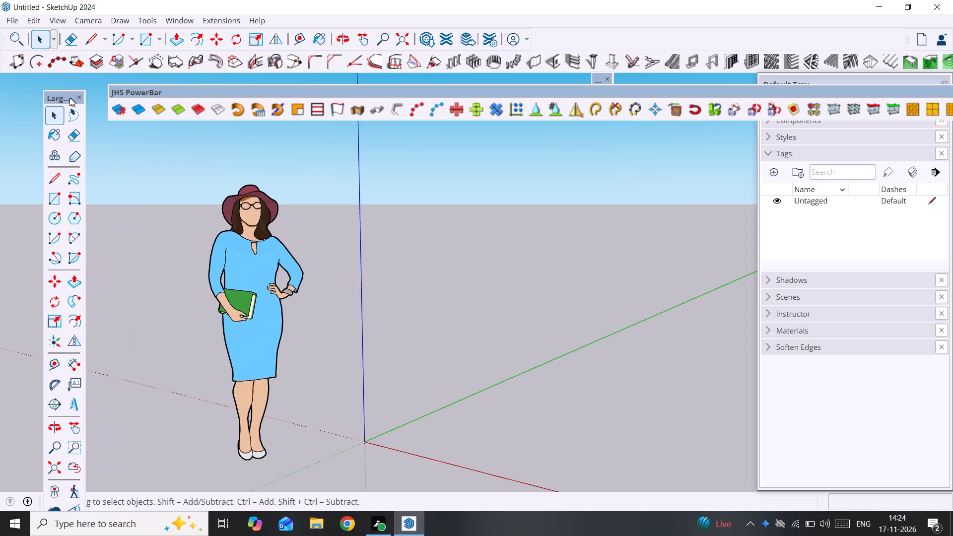
left_click_drag(69, 98, 24, 77)
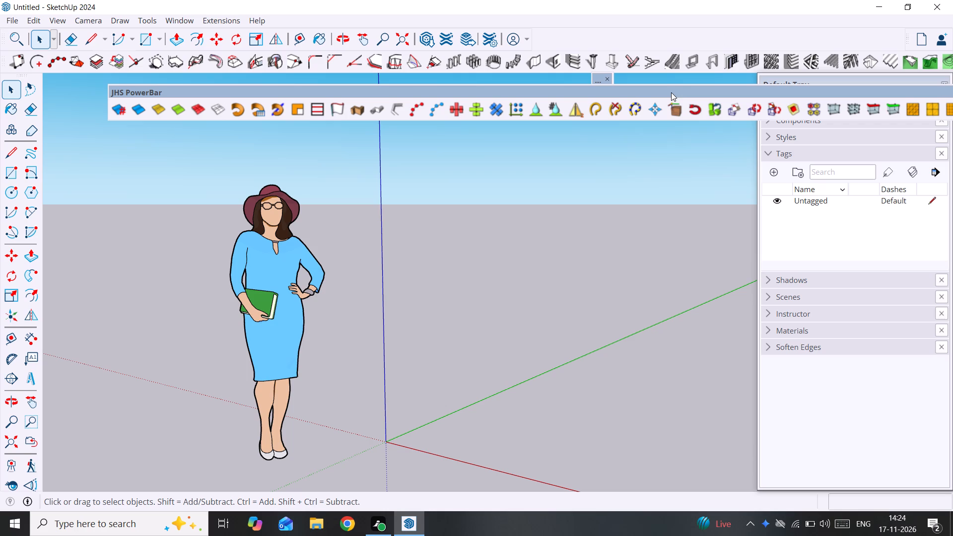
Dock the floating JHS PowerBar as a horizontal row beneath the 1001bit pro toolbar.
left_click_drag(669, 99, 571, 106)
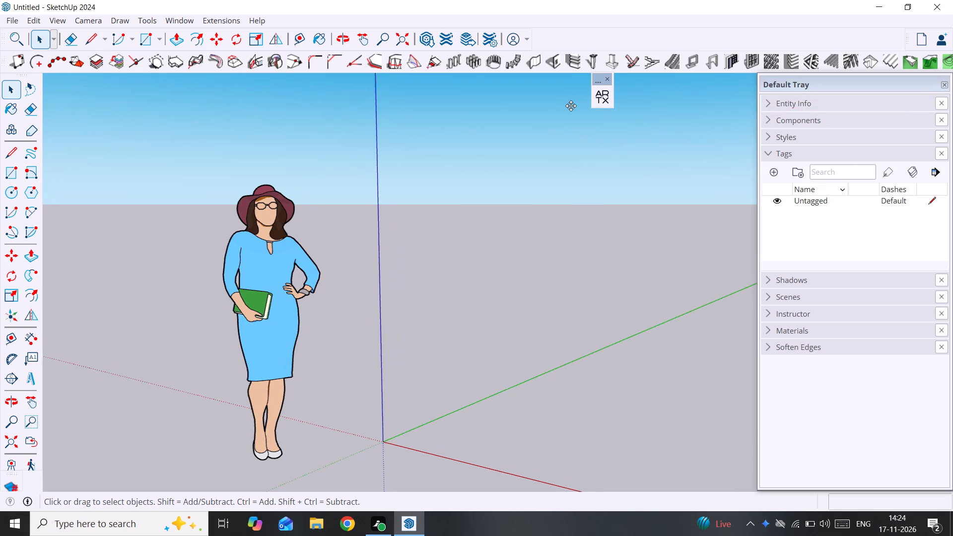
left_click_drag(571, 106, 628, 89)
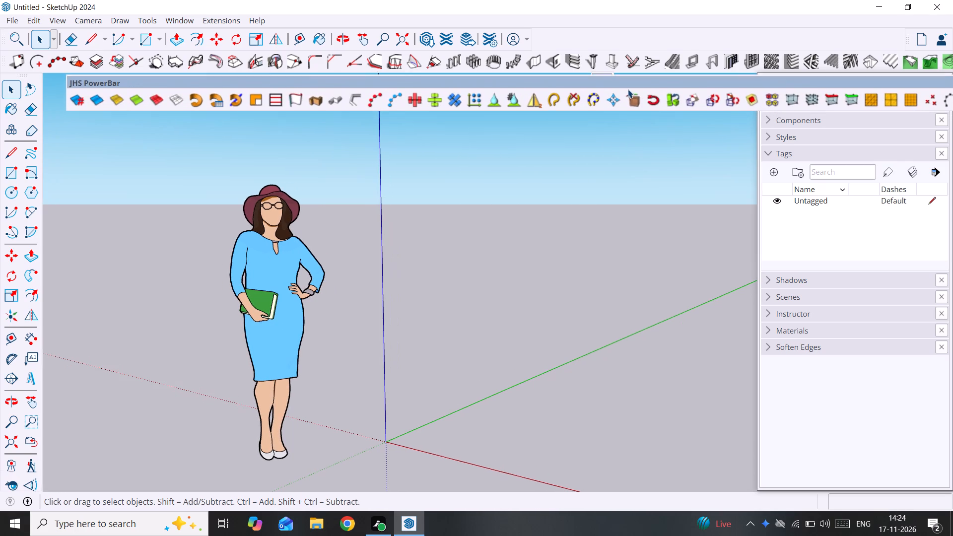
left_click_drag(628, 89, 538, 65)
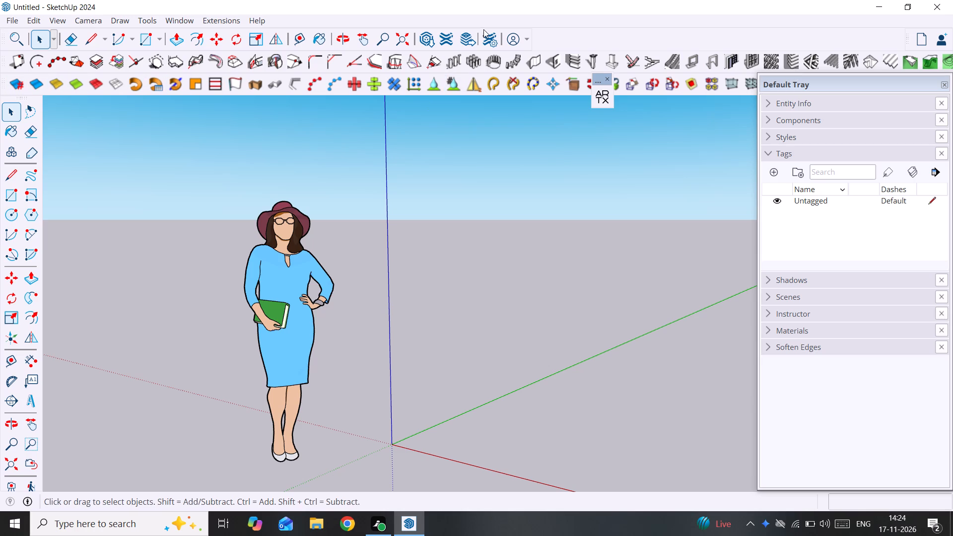
Hide the JHS PowerBar toolbar.
right_click(550, 14)
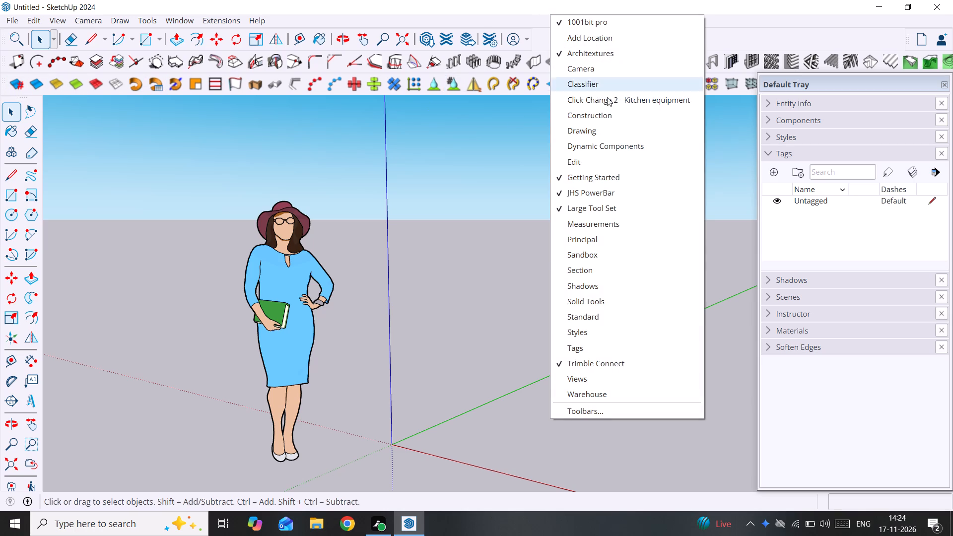
left_click(658, 195)
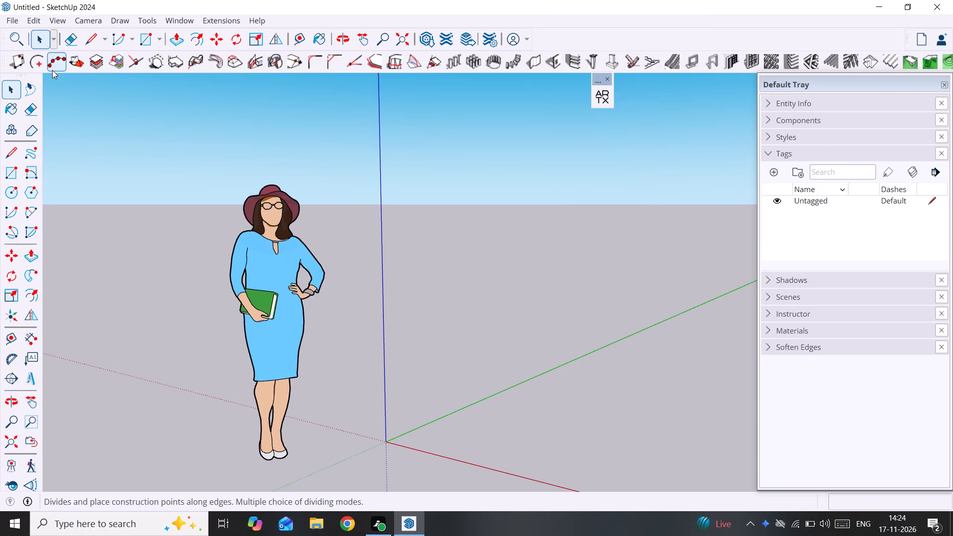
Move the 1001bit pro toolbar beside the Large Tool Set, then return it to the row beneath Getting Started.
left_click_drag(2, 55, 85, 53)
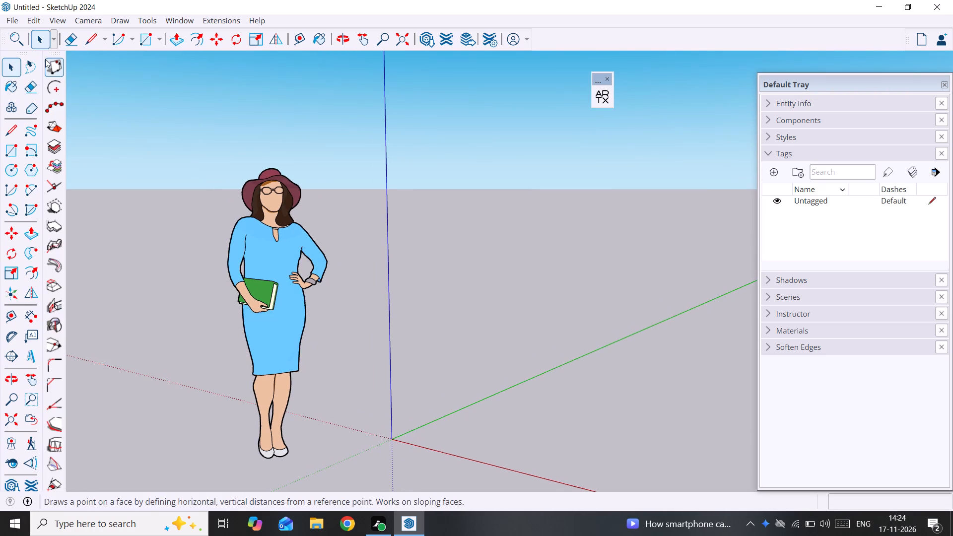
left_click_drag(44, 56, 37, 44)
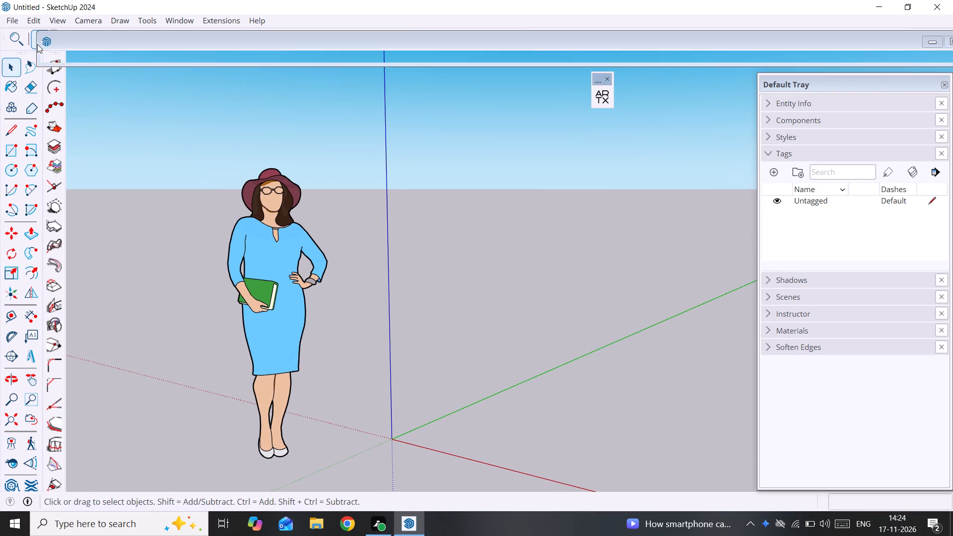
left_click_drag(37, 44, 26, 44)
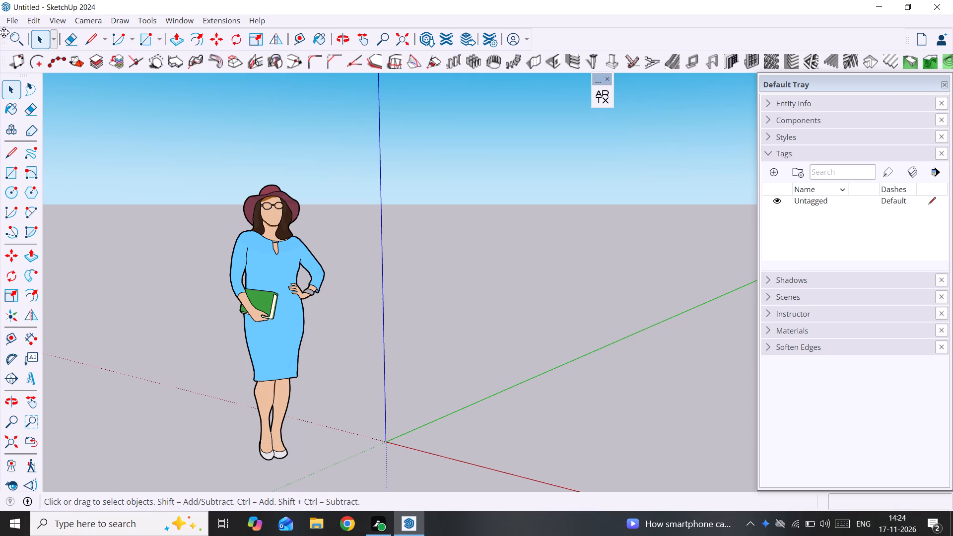
Undock the Getting Started toolbar from the row above the 1001bit pro tools and hide it.
left_click_drag(2, 30, 25, 51)
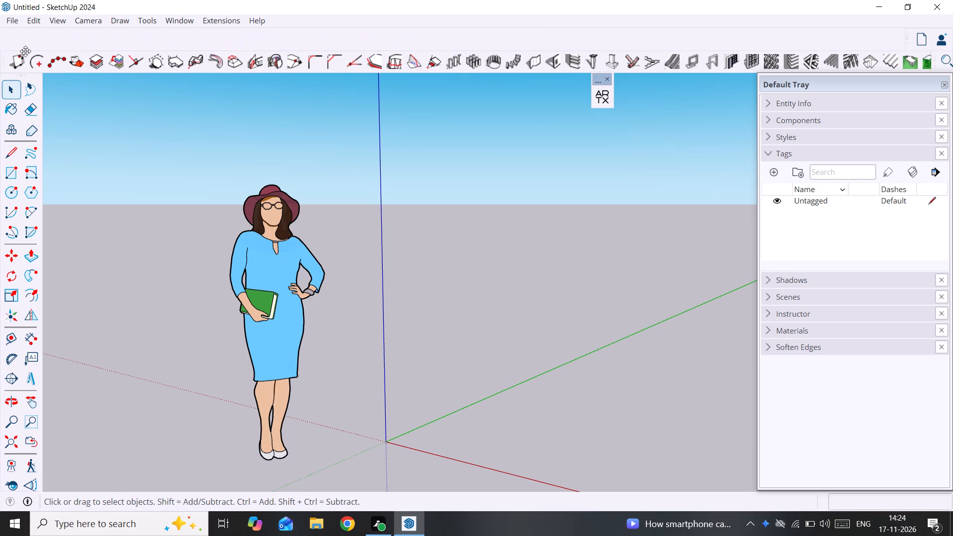
left_click_drag(25, 51, 56, 100)
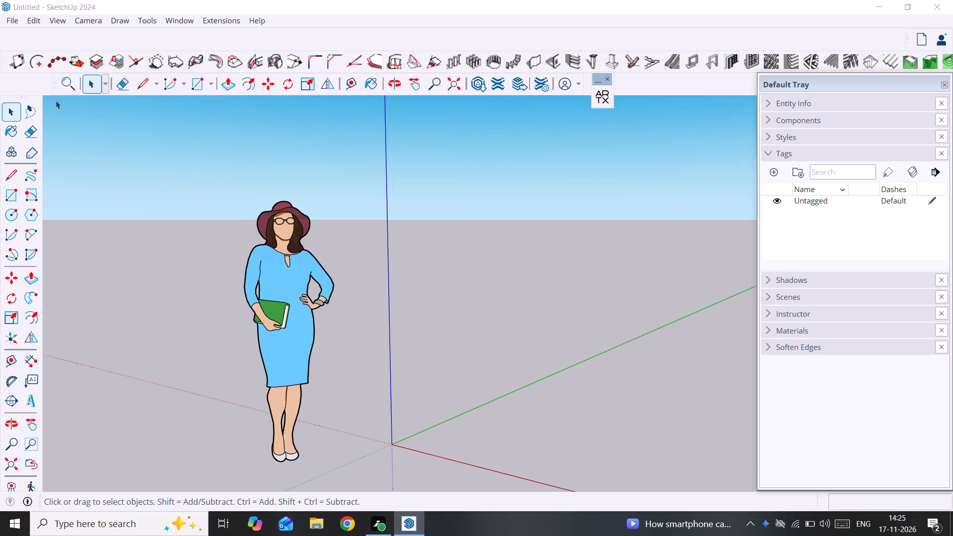
left_click_drag(56, 100, 56, 108)
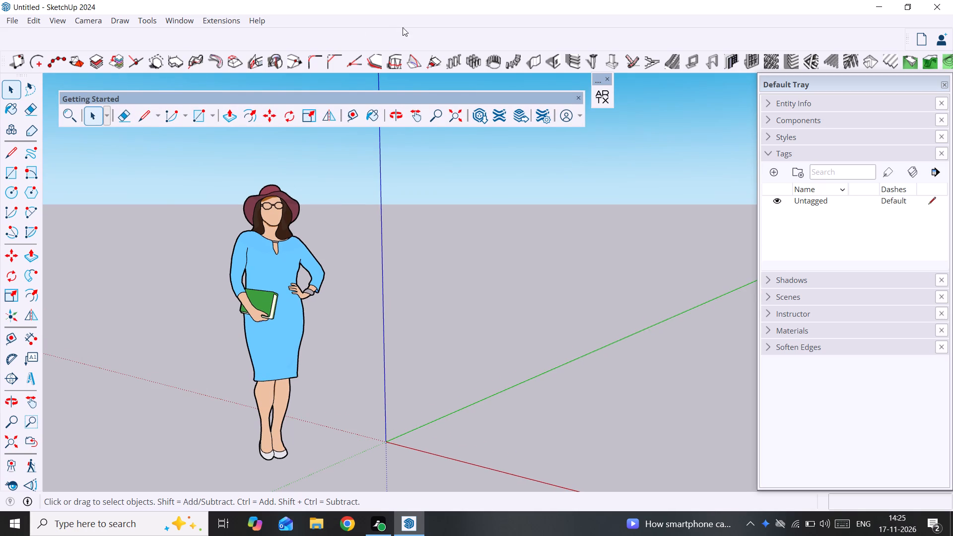
left_click(579, 96)
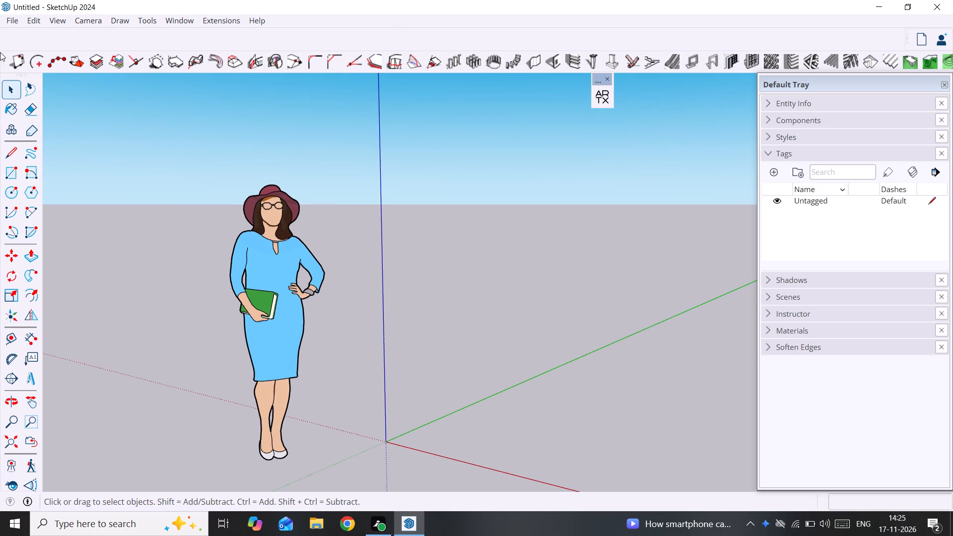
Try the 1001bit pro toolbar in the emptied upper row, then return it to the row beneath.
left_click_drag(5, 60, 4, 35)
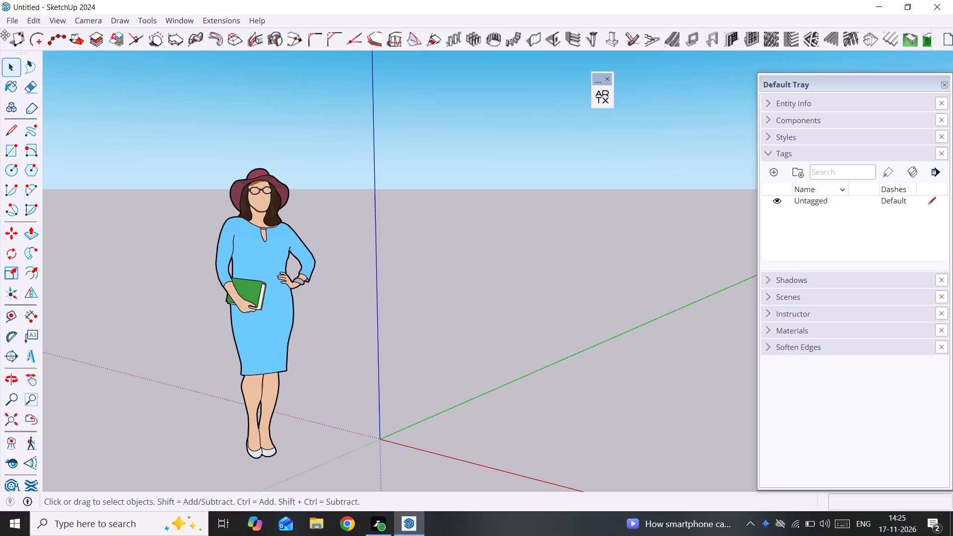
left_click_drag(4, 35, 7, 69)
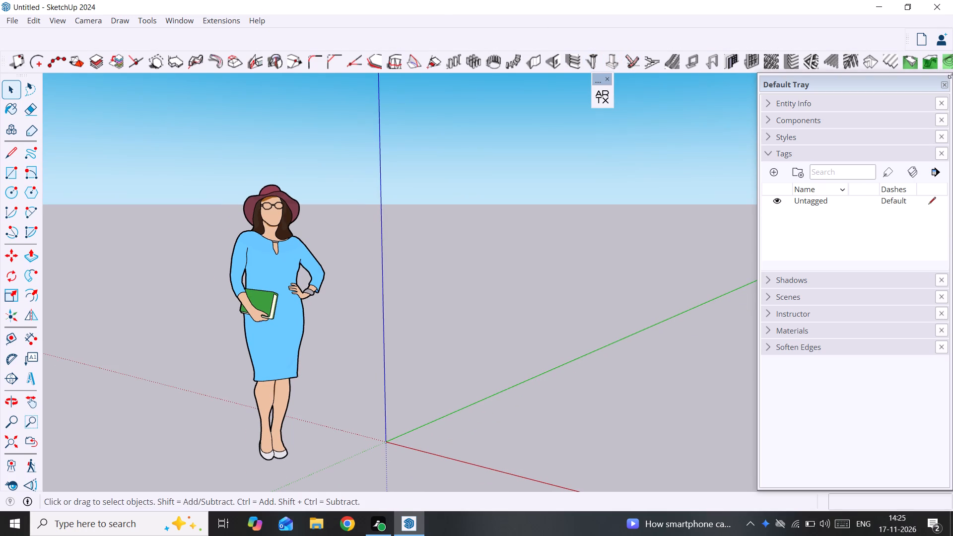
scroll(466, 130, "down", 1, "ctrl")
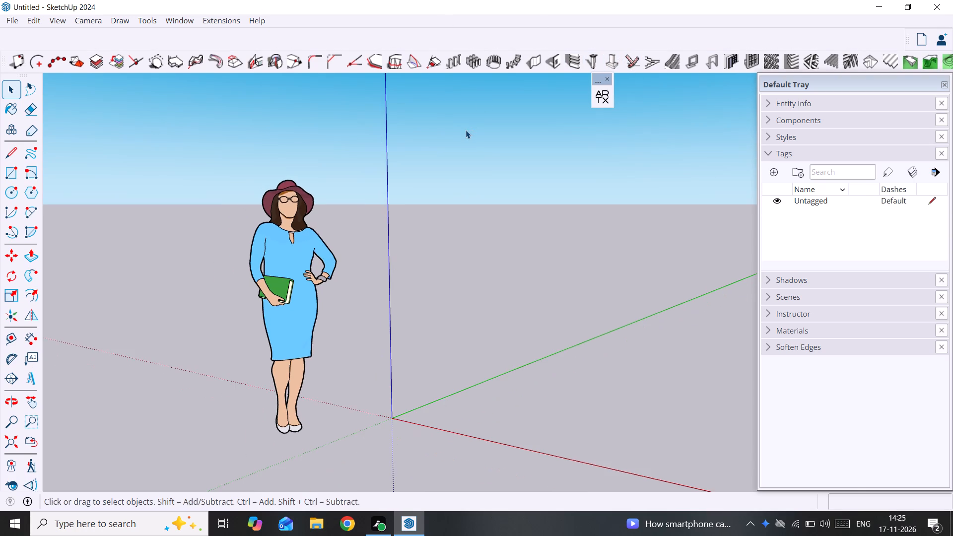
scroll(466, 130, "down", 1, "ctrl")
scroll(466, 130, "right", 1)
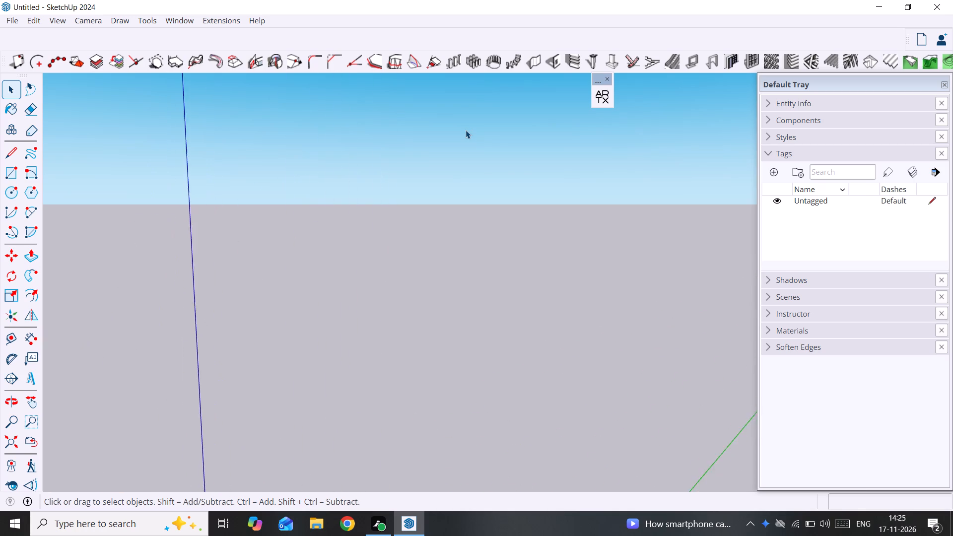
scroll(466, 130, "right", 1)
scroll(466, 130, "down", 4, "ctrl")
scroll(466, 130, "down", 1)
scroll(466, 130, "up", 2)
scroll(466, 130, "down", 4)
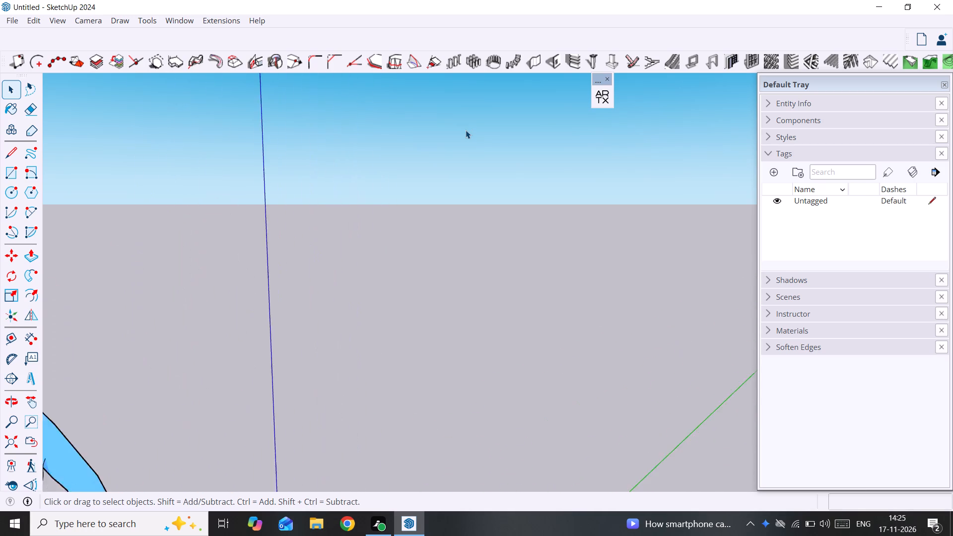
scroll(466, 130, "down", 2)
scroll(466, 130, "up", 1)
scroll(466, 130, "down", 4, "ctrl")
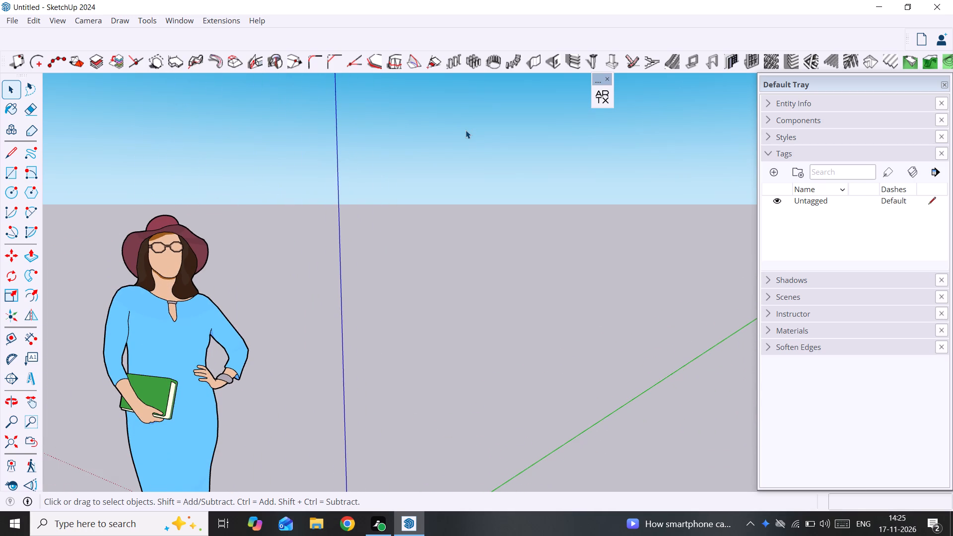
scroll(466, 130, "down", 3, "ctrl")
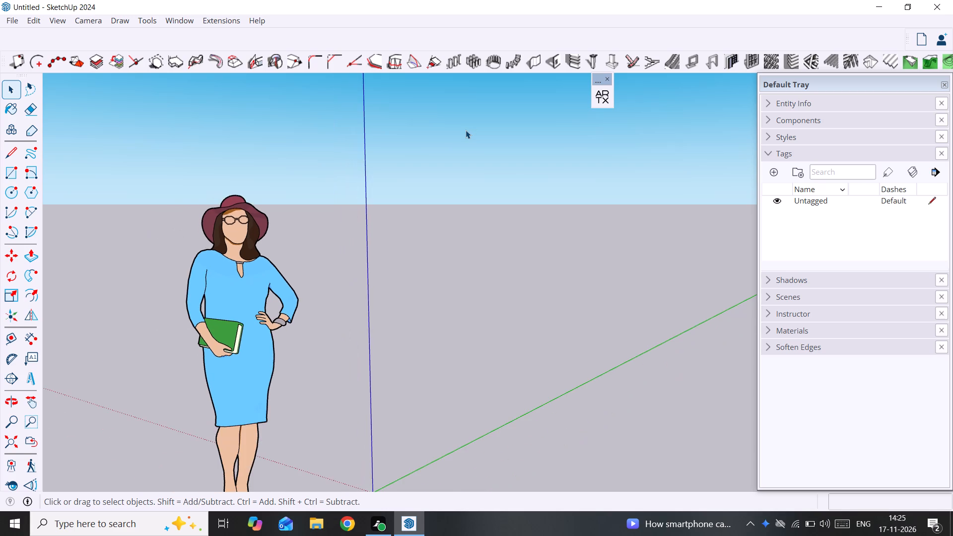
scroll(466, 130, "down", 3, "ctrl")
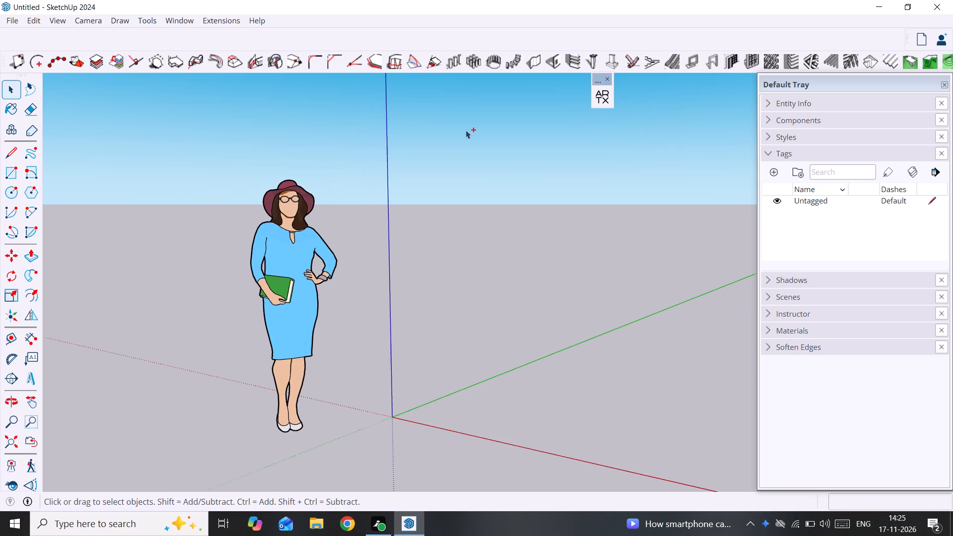
Hide the small floating ARTX toolbar over the drawing area.
left_click(605, 76)
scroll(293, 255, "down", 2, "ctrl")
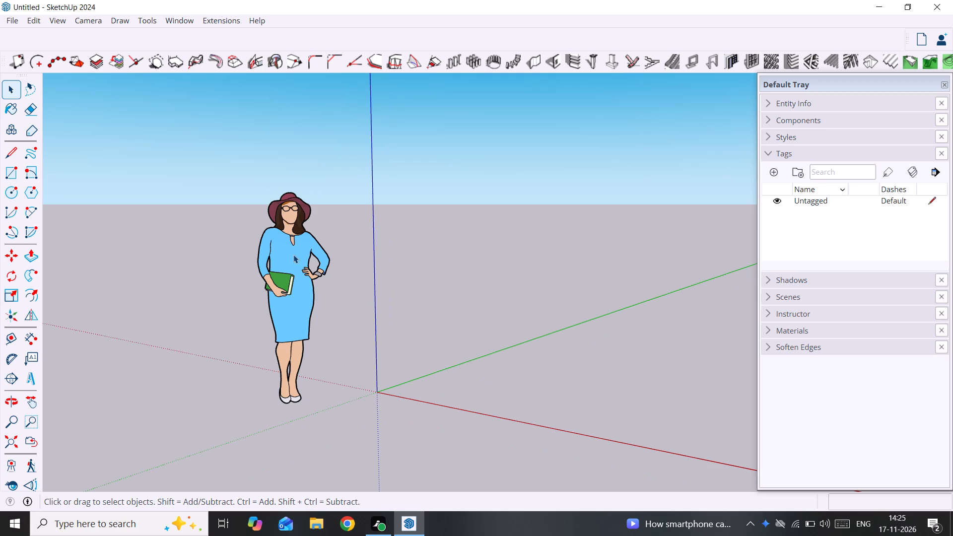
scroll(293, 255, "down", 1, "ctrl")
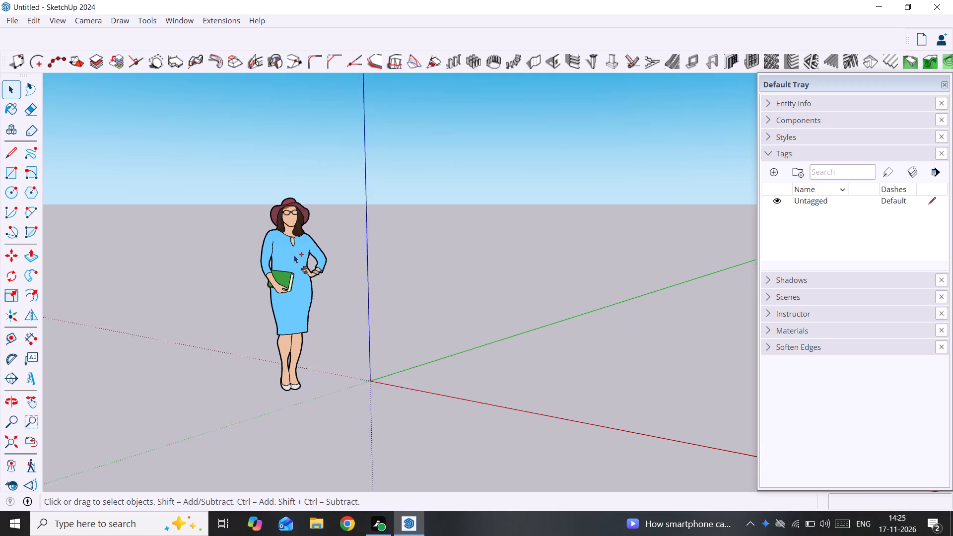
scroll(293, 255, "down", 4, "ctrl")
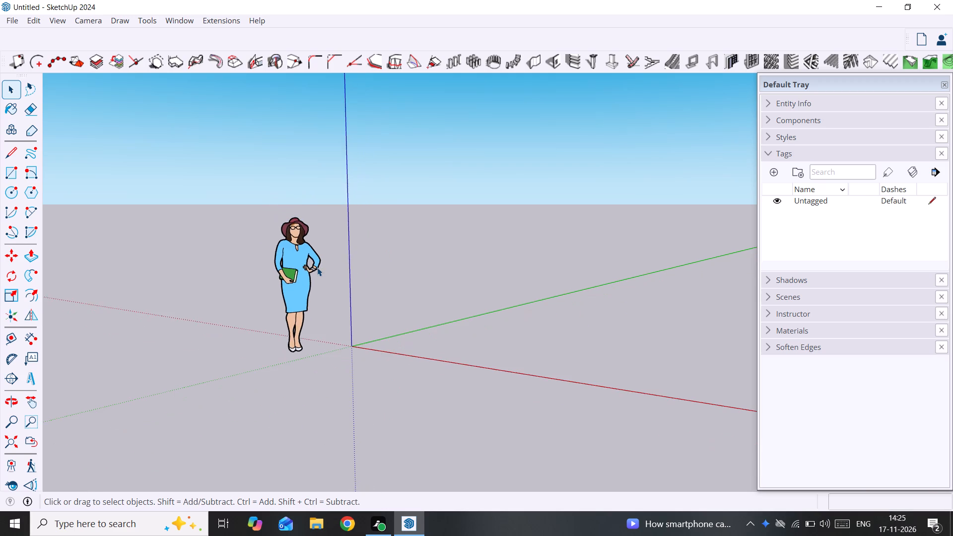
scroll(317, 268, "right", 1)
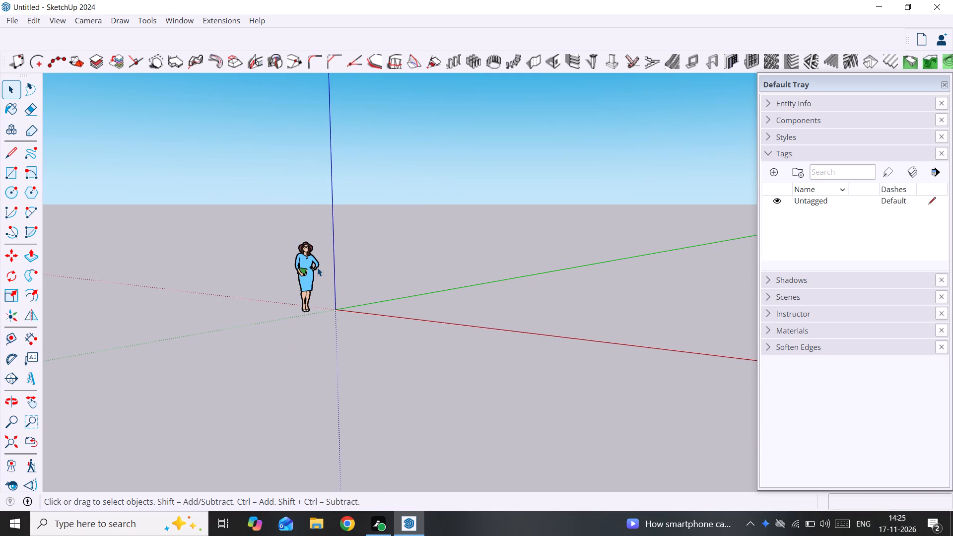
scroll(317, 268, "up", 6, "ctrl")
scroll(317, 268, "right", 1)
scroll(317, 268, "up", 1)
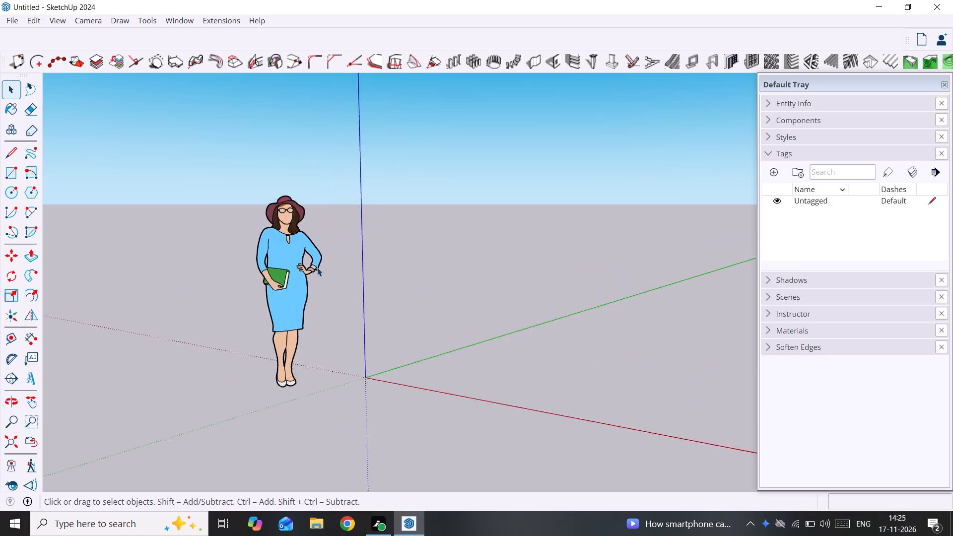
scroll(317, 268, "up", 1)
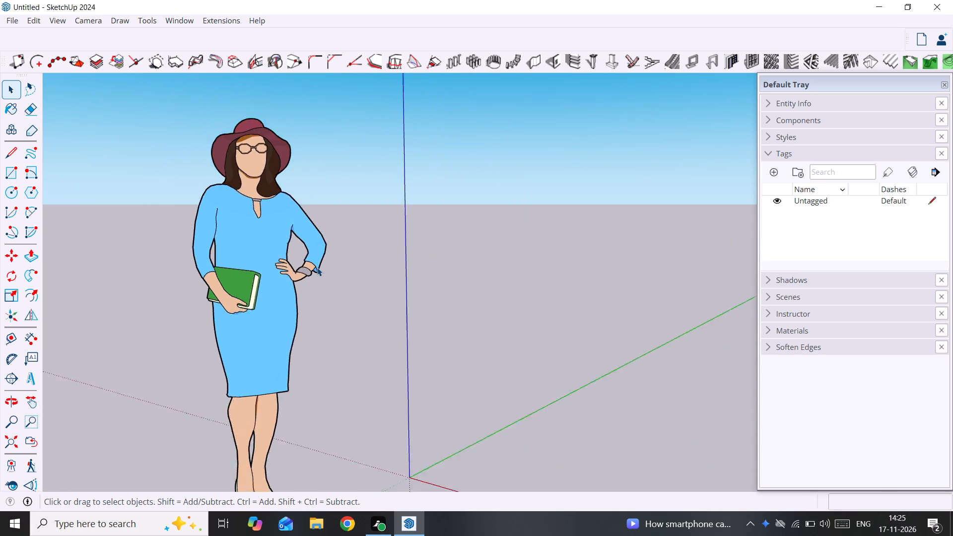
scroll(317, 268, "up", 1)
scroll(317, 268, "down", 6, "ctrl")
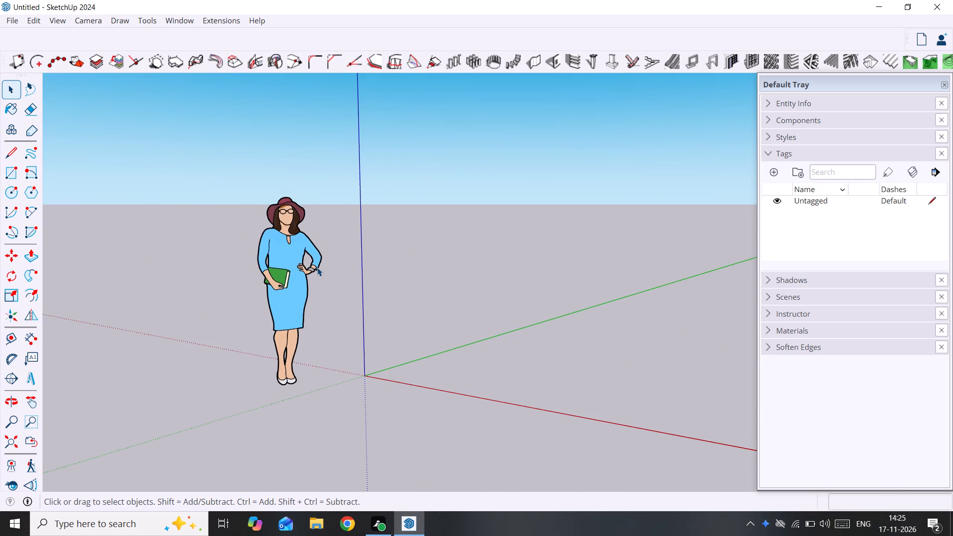
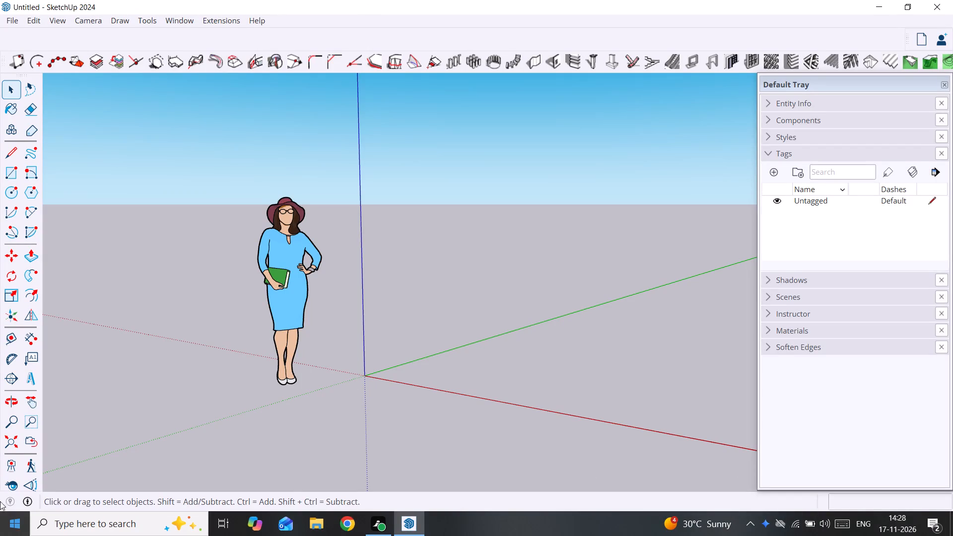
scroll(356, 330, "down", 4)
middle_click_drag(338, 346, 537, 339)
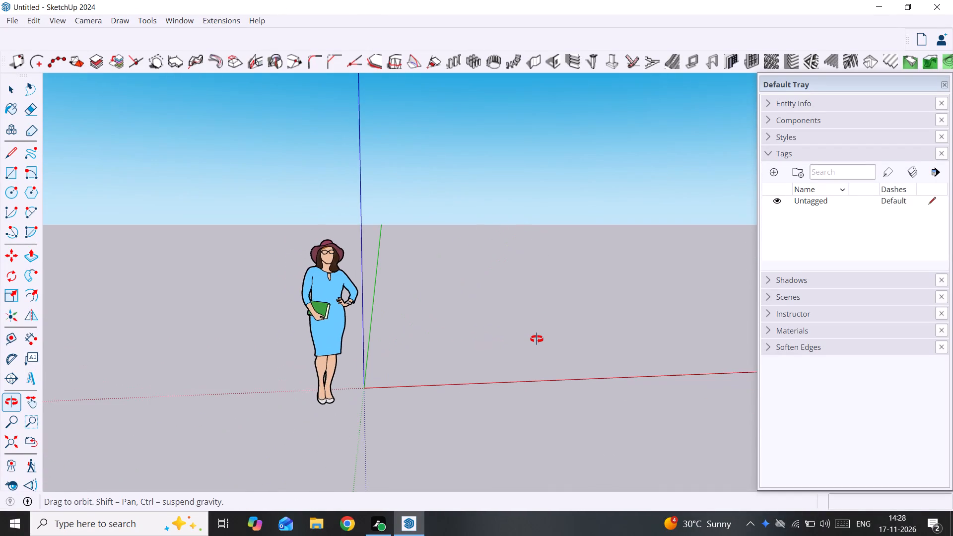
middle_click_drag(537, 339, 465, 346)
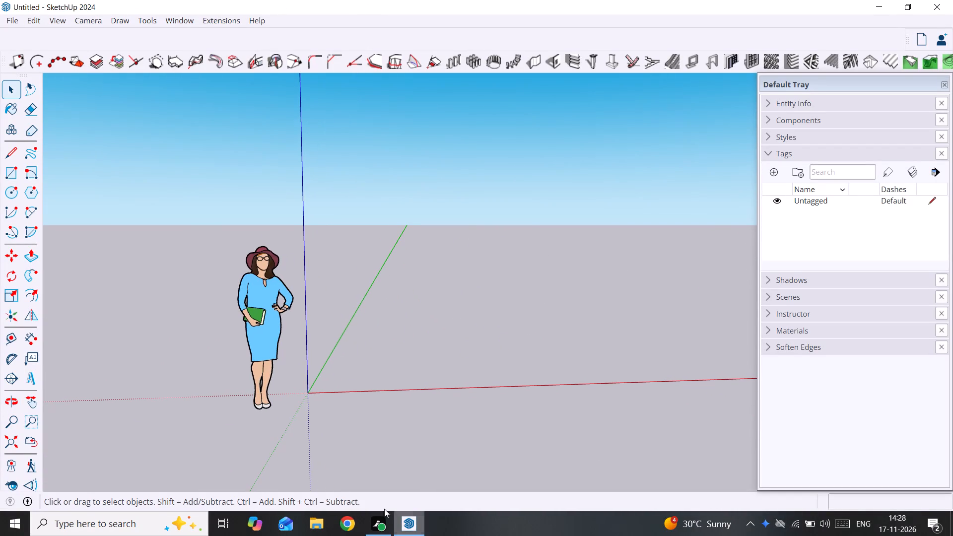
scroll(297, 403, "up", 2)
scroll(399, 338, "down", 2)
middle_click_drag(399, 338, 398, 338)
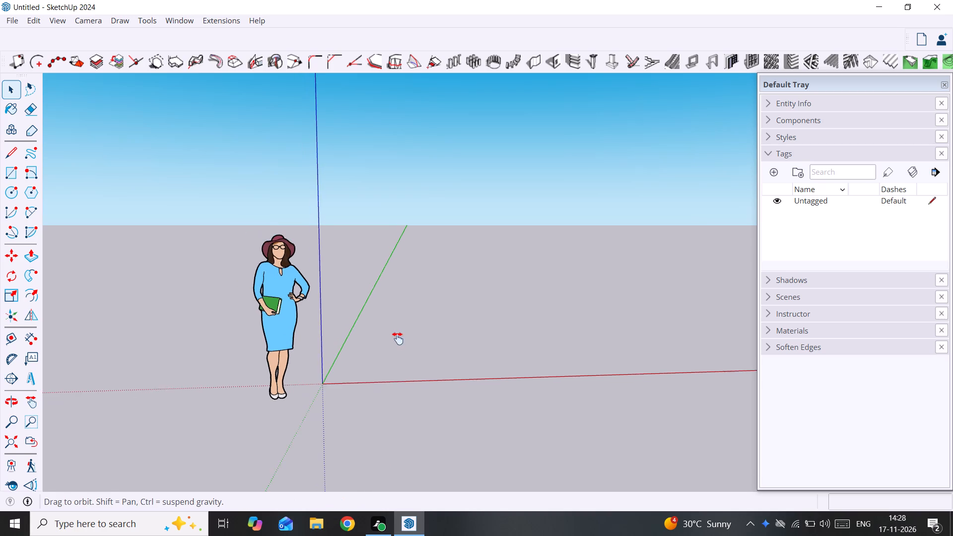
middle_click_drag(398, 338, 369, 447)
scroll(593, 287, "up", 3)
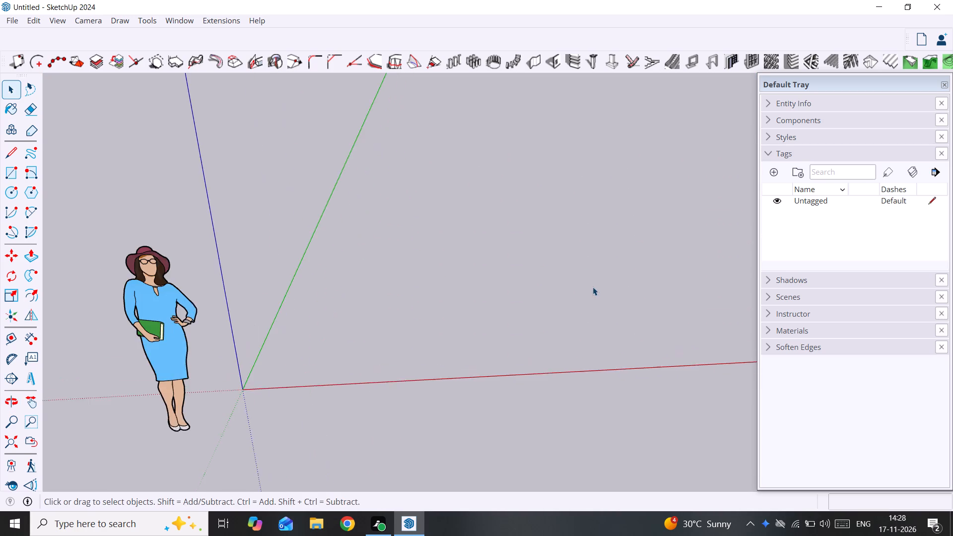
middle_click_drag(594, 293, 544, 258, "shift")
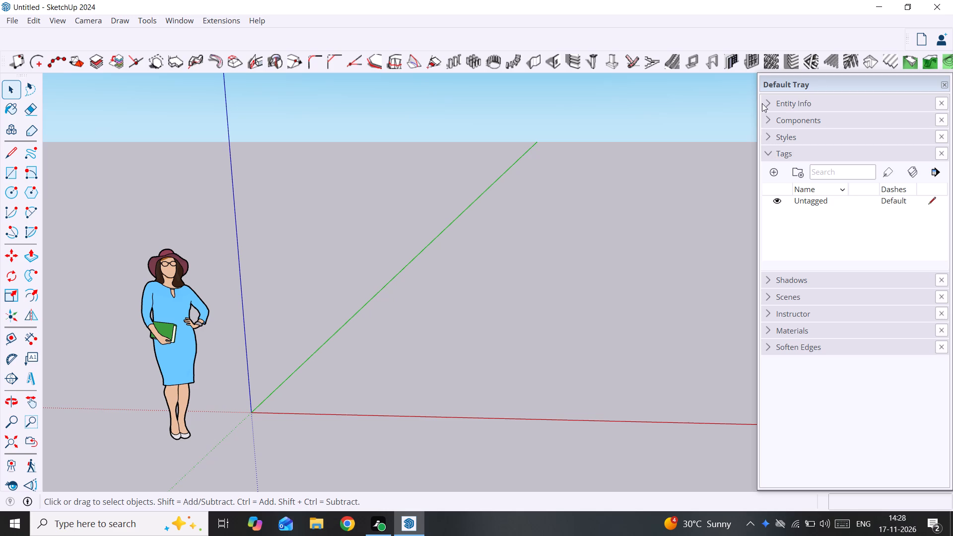
Reposition the floating Default Tray slightly so it sits just beneath the 1001bit pro toolbar at the drawing area's edge.
left_click_drag(761, 80, 759, 69)
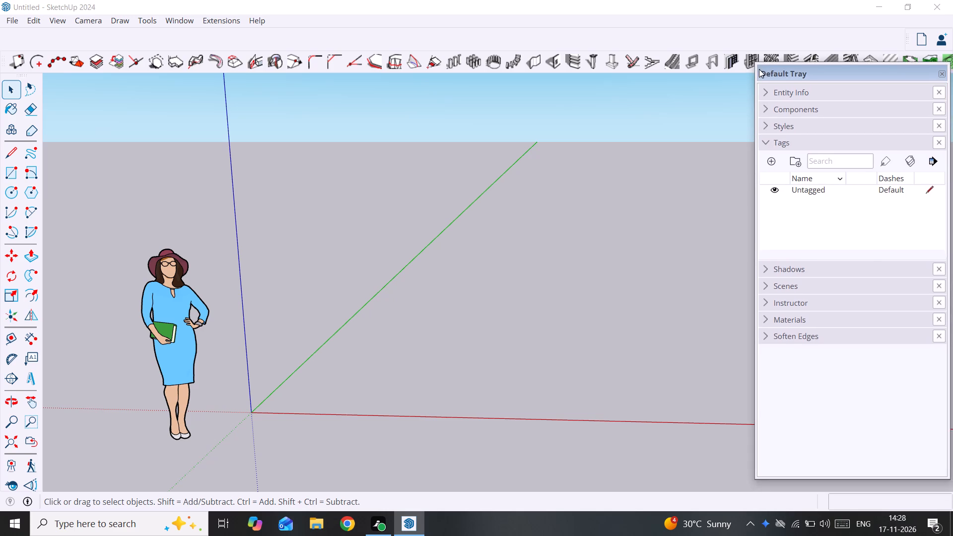
left_click_drag(759, 69, 769, 85)
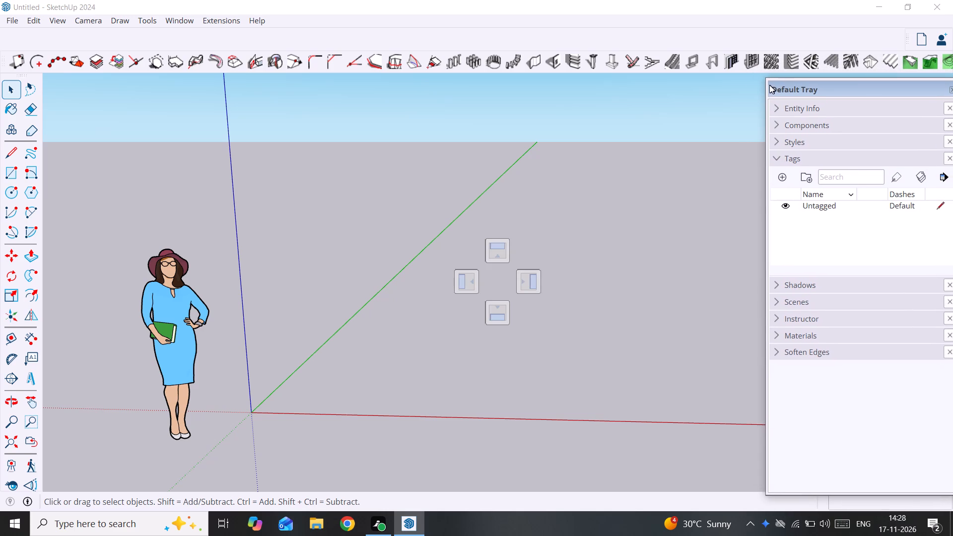
left_click_drag(769, 85, 766, 80)
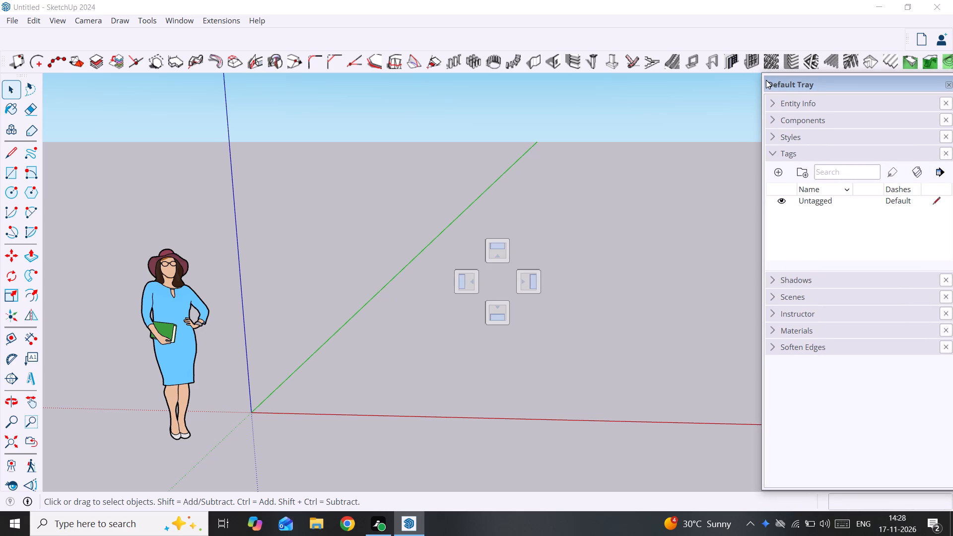
left_click_drag(766, 80, 766, 79)
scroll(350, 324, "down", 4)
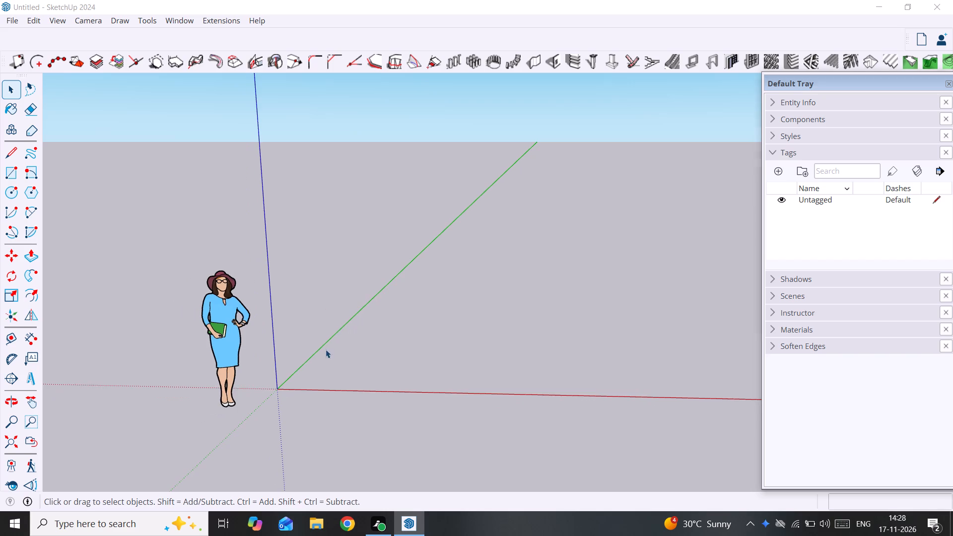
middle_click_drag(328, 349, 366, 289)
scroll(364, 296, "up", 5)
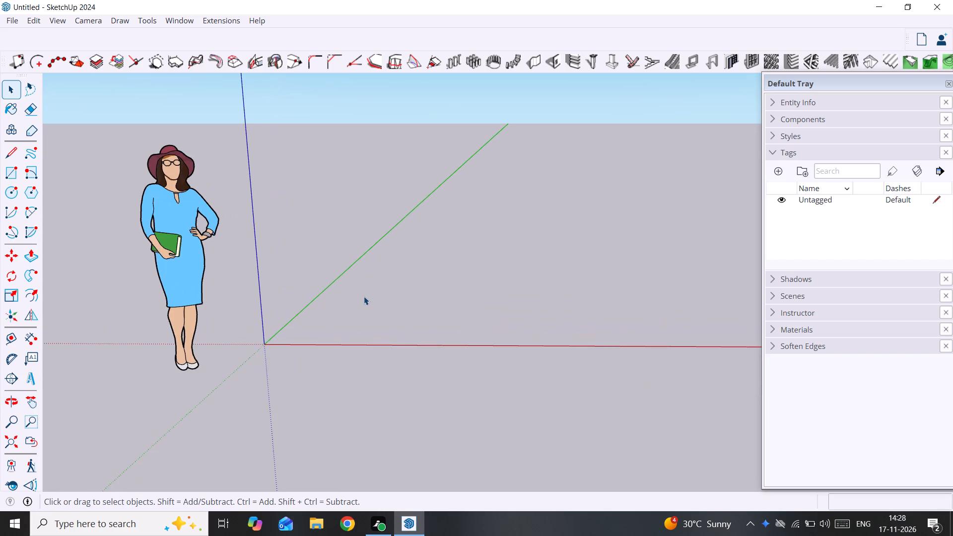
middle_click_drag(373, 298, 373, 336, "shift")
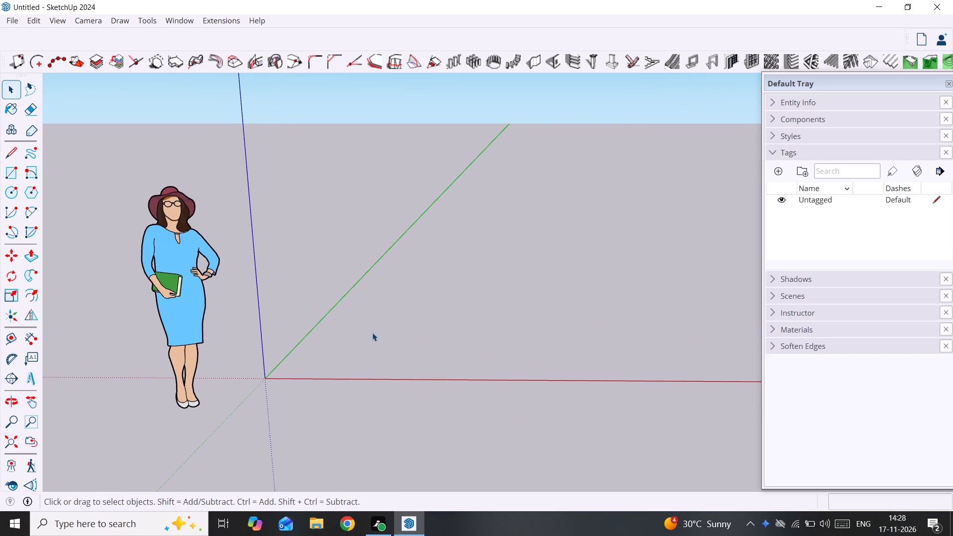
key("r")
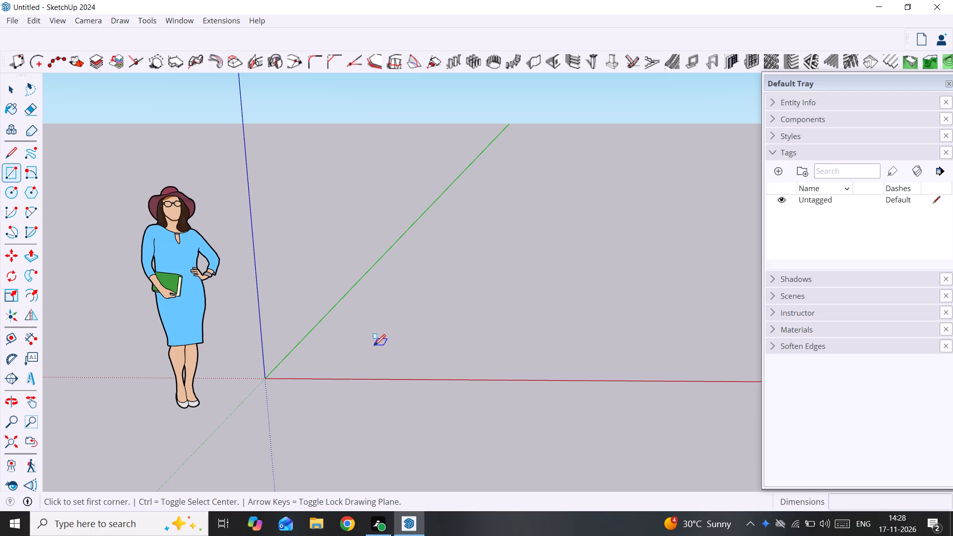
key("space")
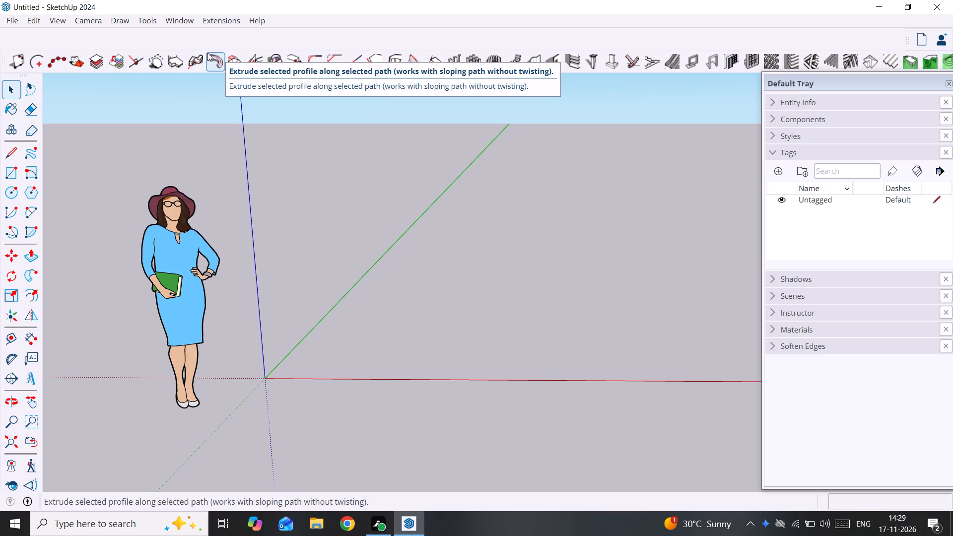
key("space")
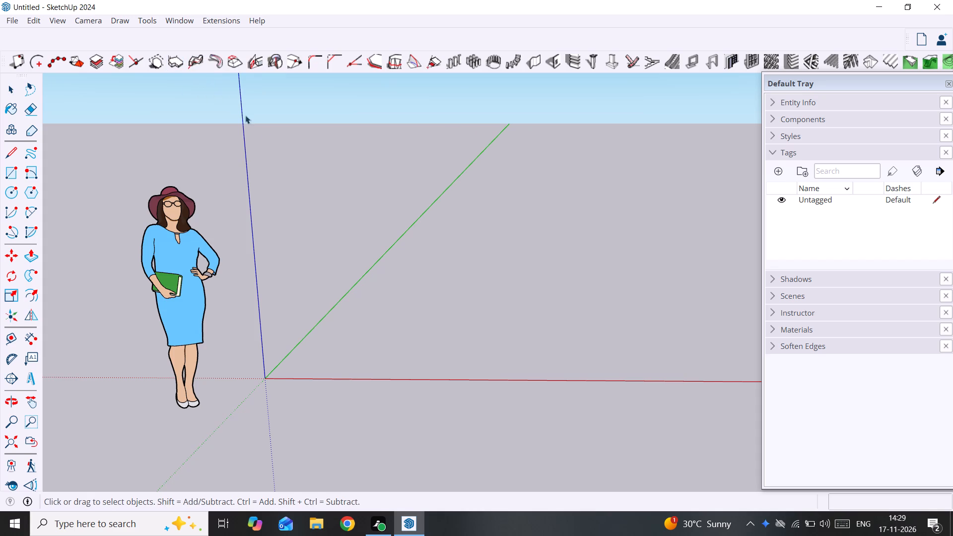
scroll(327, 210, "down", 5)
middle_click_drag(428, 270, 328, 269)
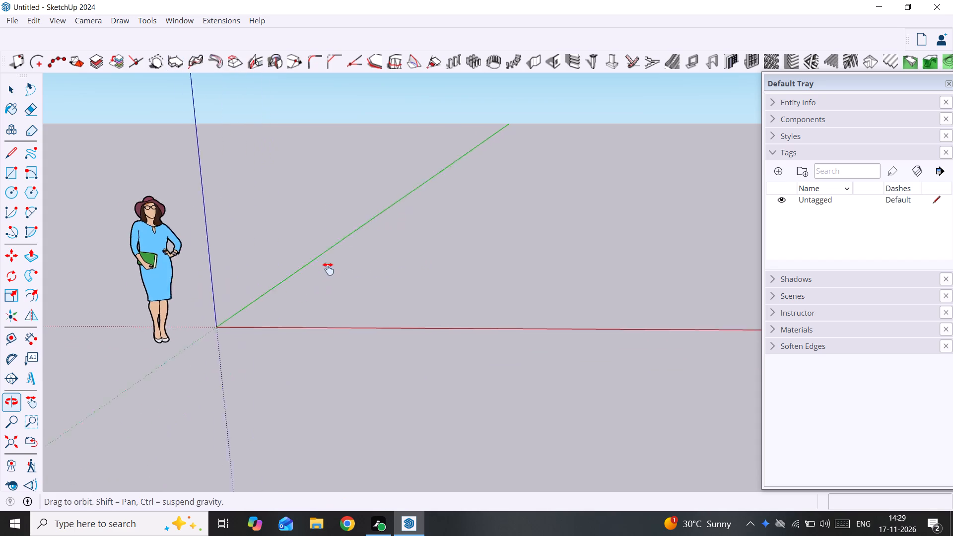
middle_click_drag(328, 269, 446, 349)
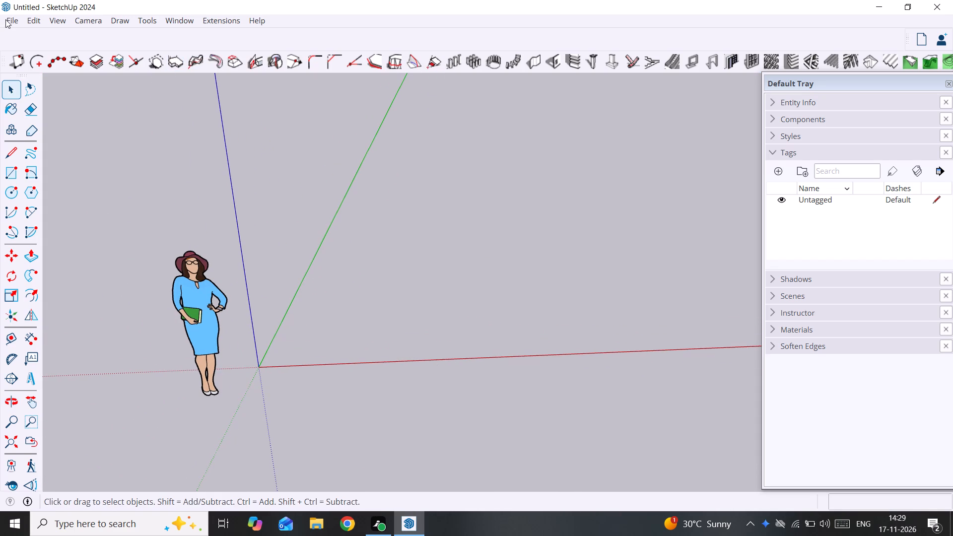
Dock the 1001bit pro toolbar in the empty row directly beneath the menu bar.
left_click_drag(3, 55, 0, 41)
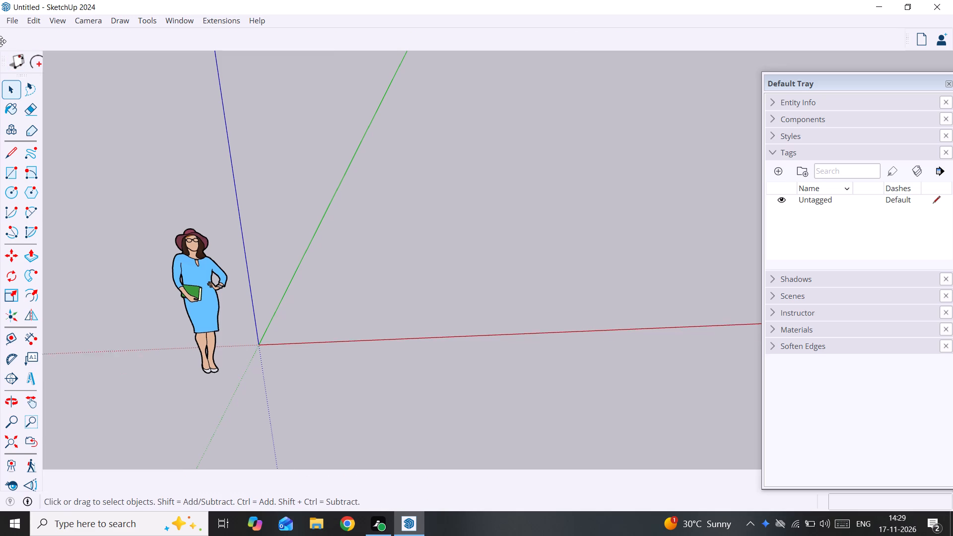
left_click_drag(0, 41, 0, 40)
Import the JPG 672bde4689d7670bd9d6640fd5928a8a from Downloads as an image and place it flat with a corner on the red axis.
left_click(9, 20)
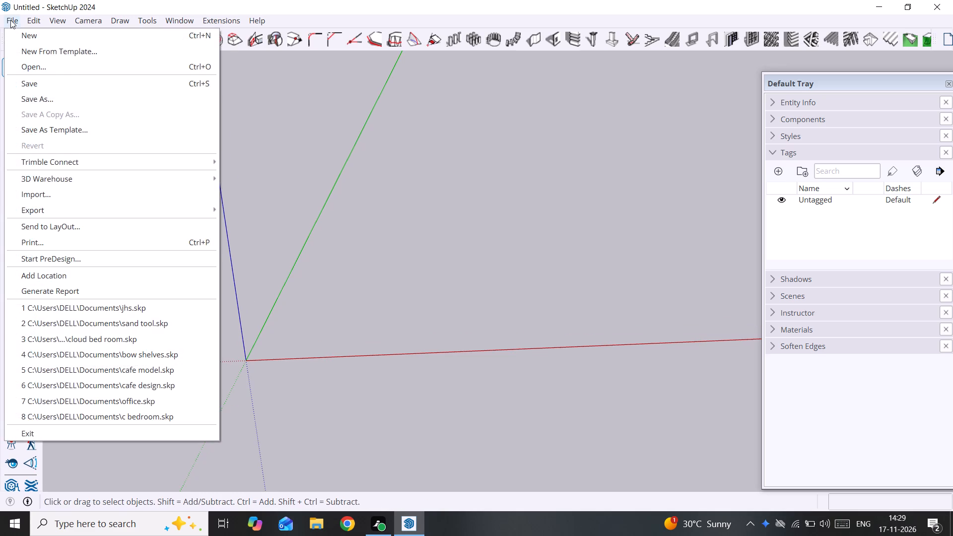
left_click(88, 198)
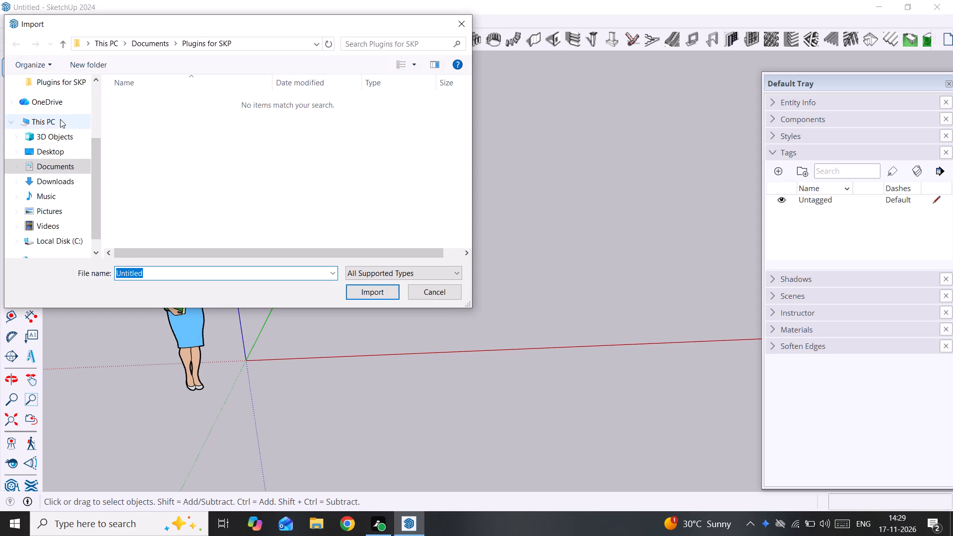
left_click(64, 184)
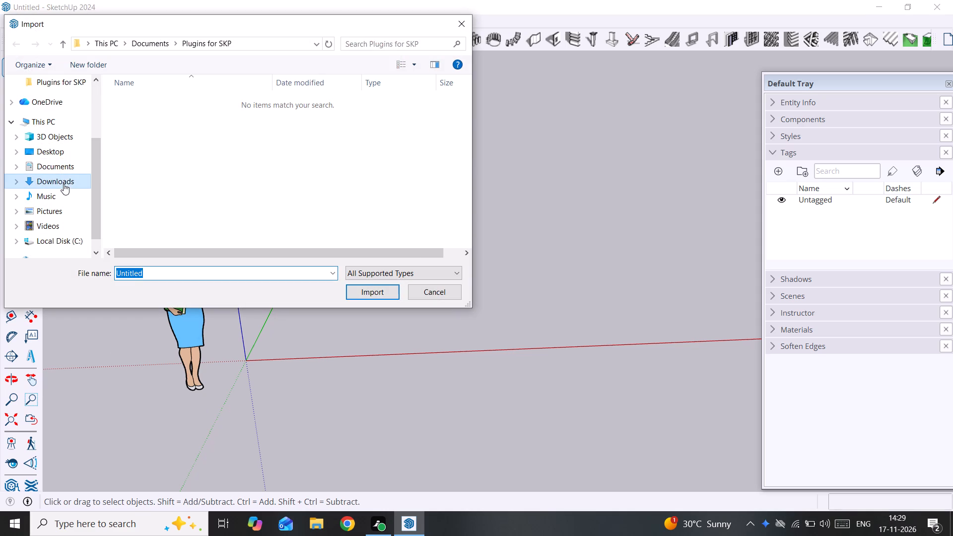
left_click(173, 118)
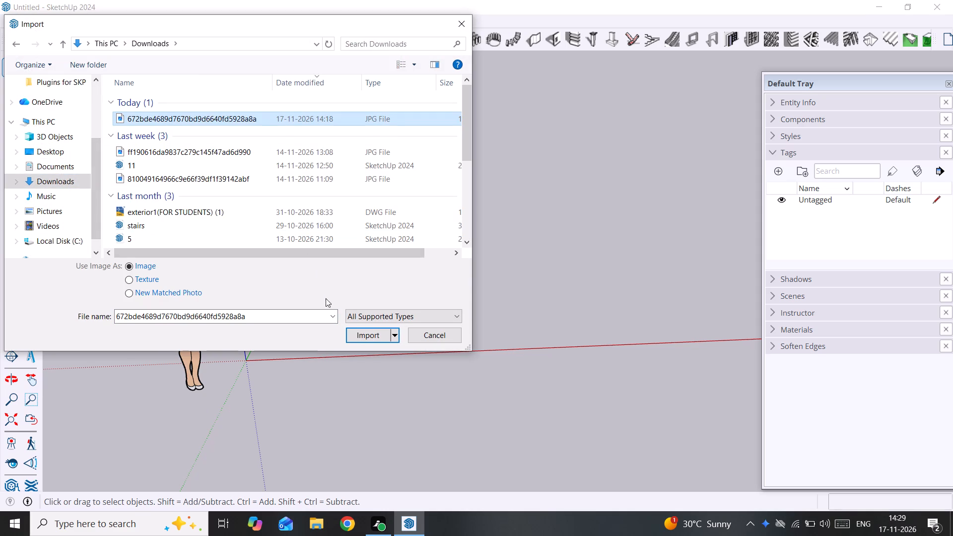
left_click(382, 338)
scroll(400, 285, "down", 4)
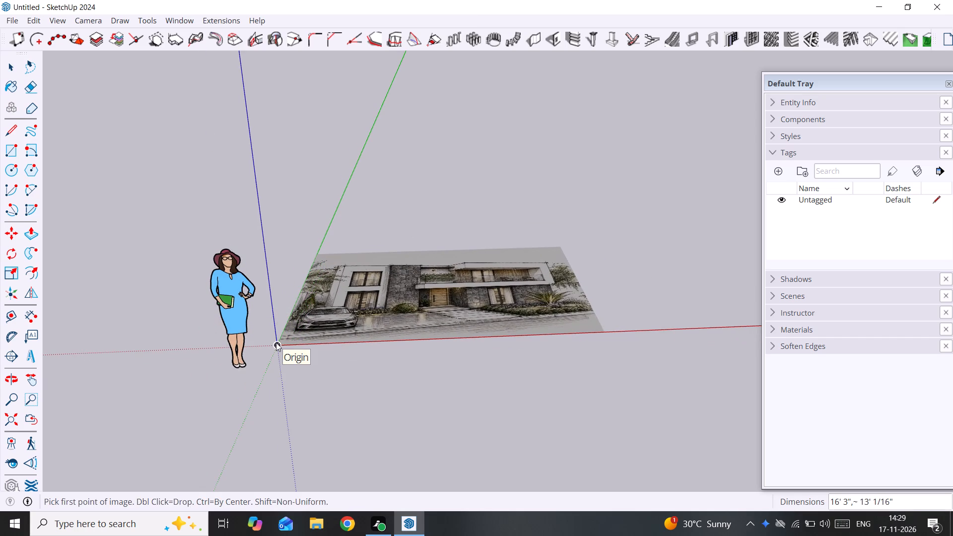
left_click(494, 332)
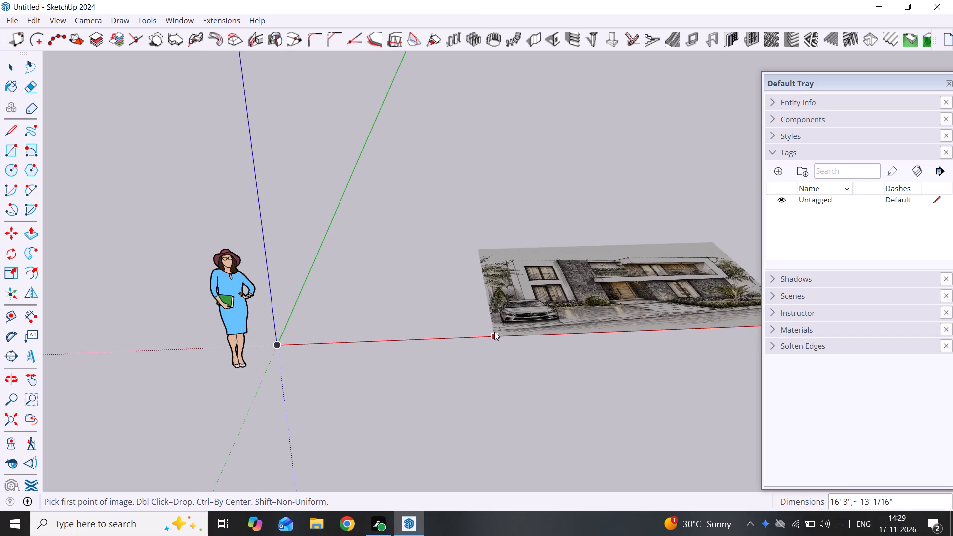
left_click(621, 260)
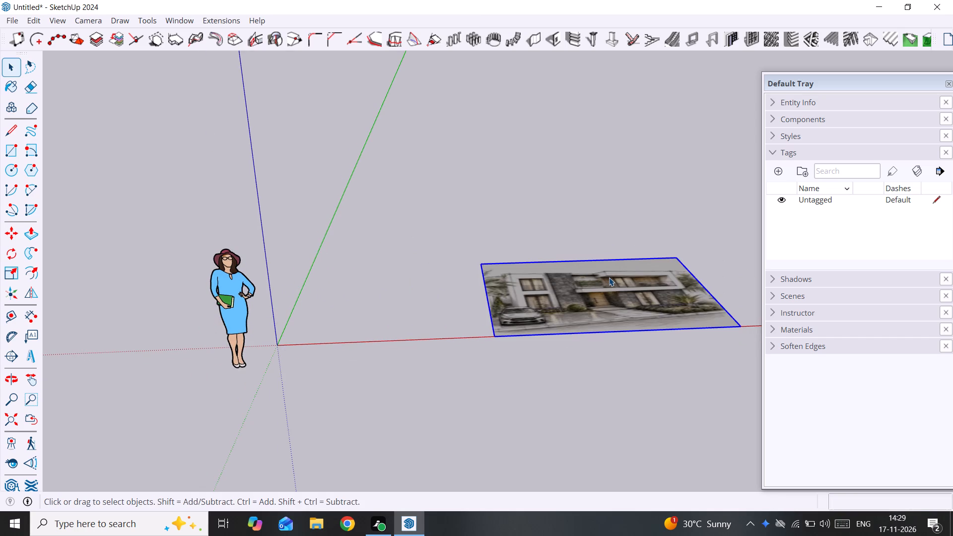
Rotate the house image 90° about its lower edge, locked to the red axis, so it stands upright.
middle_click_drag(603, 276, 419, 268)
key("q")
key("Right")
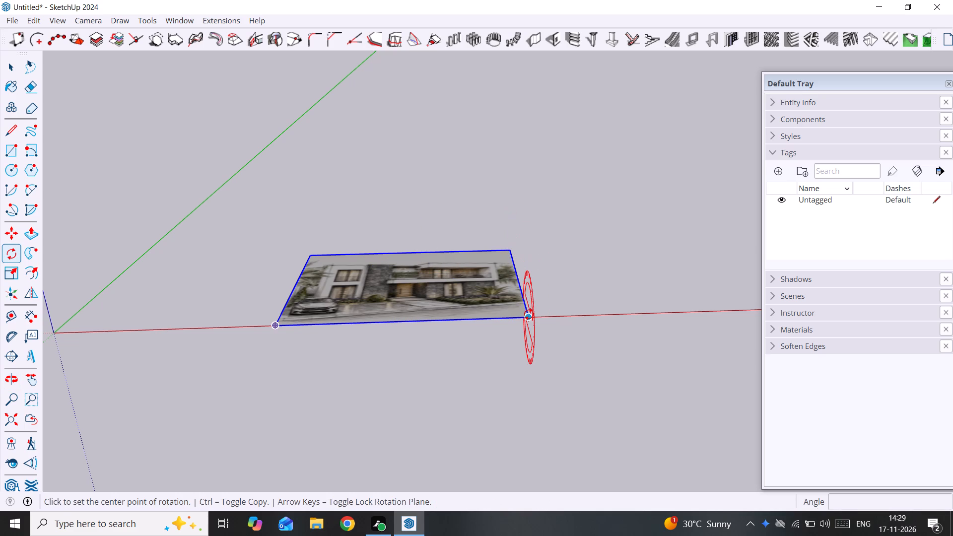
left_click(531, 319)
left_click(510, 251)
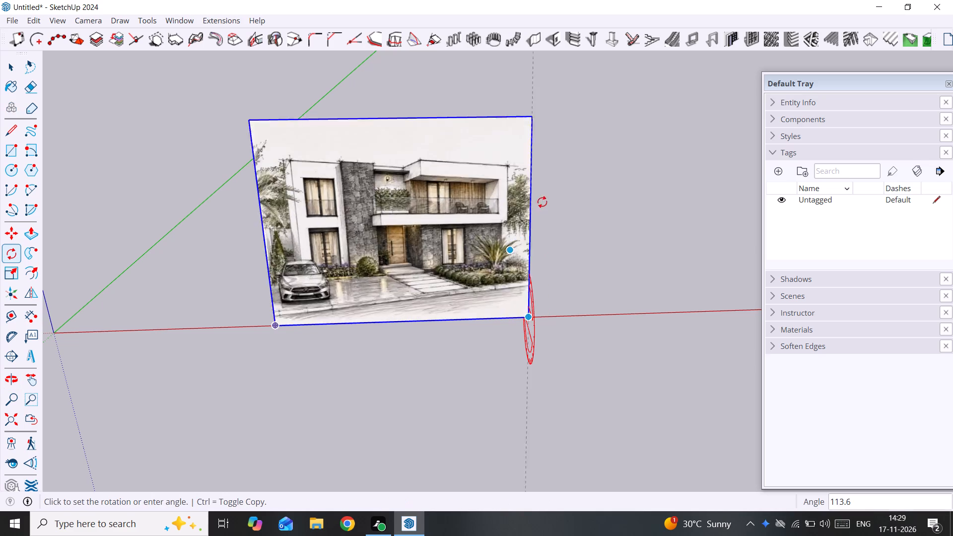
scroll(544, 201, "down", 2)
middle_click_drag(544, 198, 538, 161)
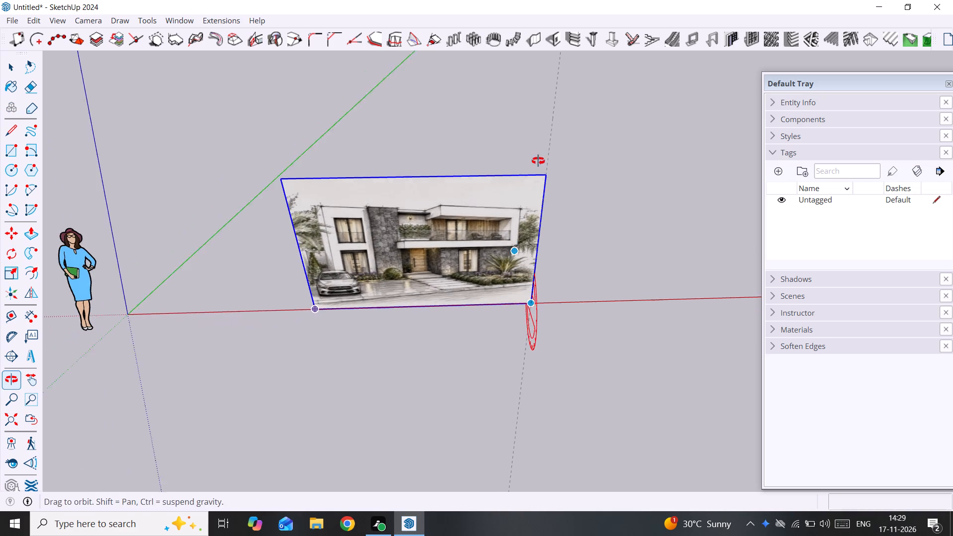
middle_click_drag(538, 161, 535, 111)
left_click(535, 130)
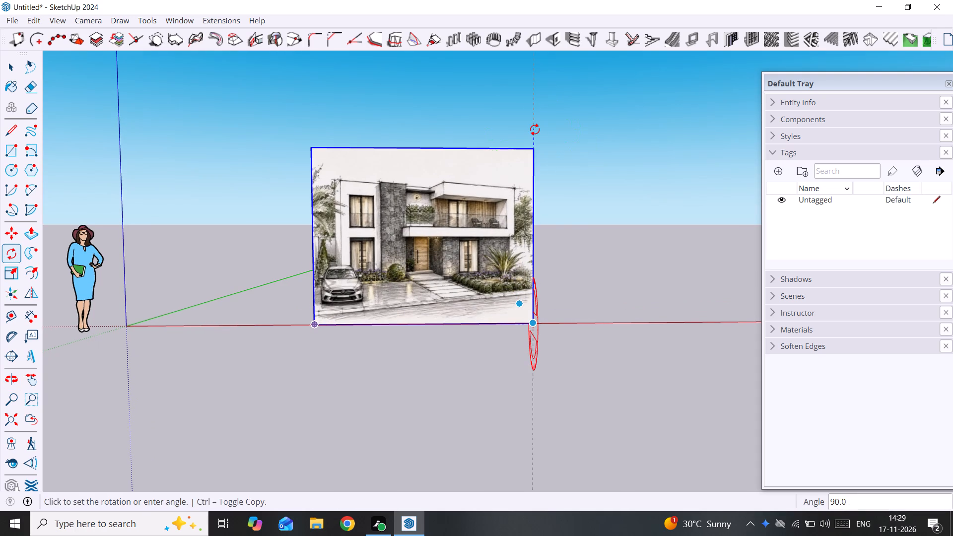
key("space")
Enlarge the upright house image uniformly in two passes from its upper corner, scaling about the opposite corner.
scroll(403, 276, "down", 4)
middle_click_drag(404, 272, 462, 257, "shift")
scroll(462, 257, "up", 3)
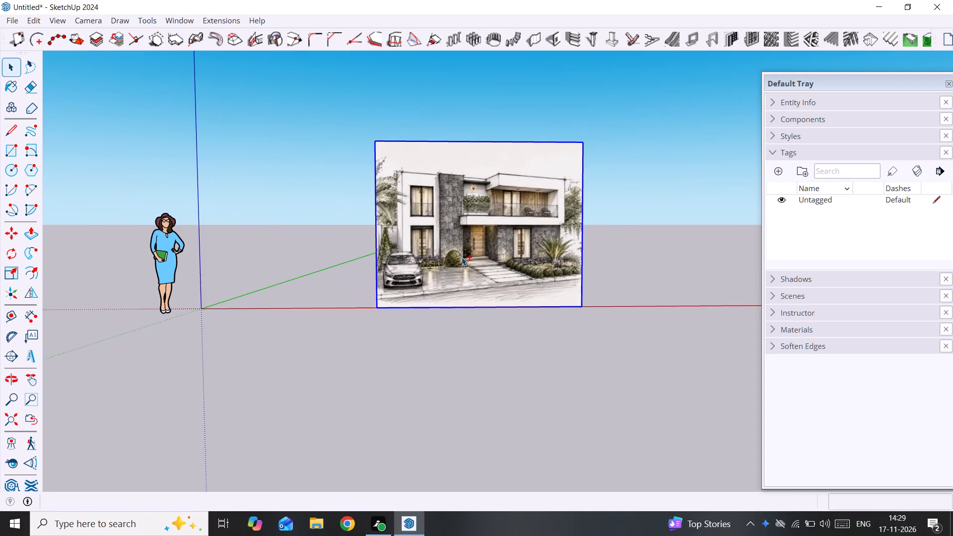
scroll(462, 257, "up", 3)
middle_click_drag(462, 257, 513, 263, "shift")
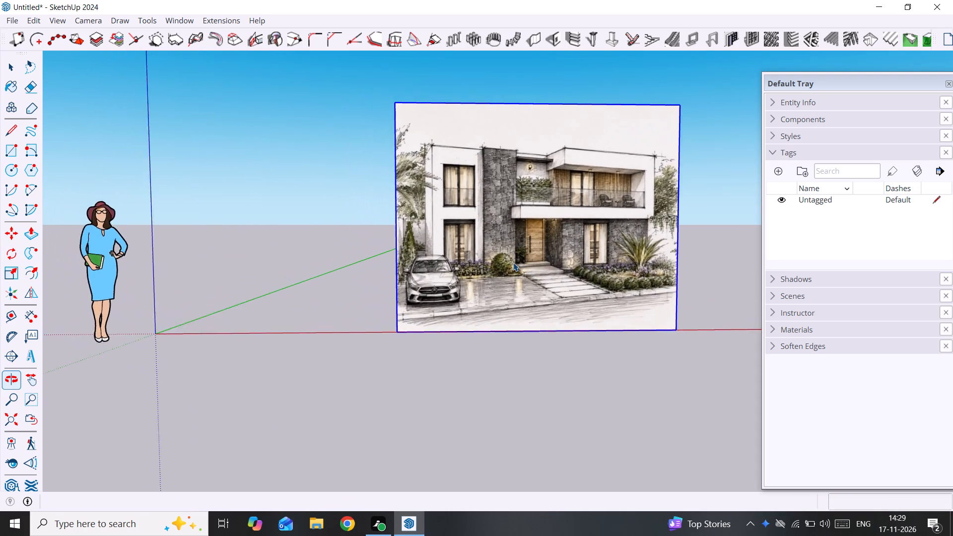
scroll(513, 263, "down", 2)
key("s")
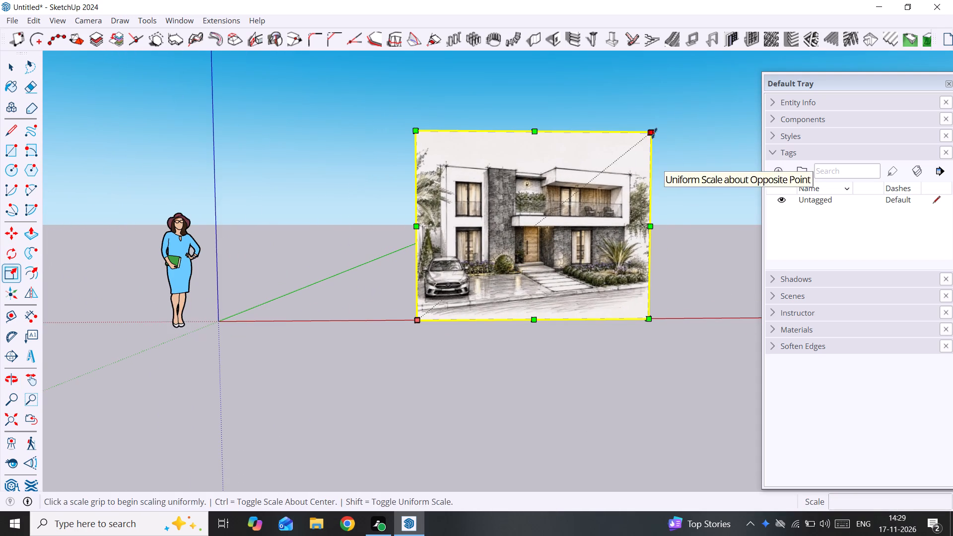
left_click_drag(654, 133, 717, 85)
scroll(544, 236, "down", 4)
middle_click_drag(543, 236, 473, 263)
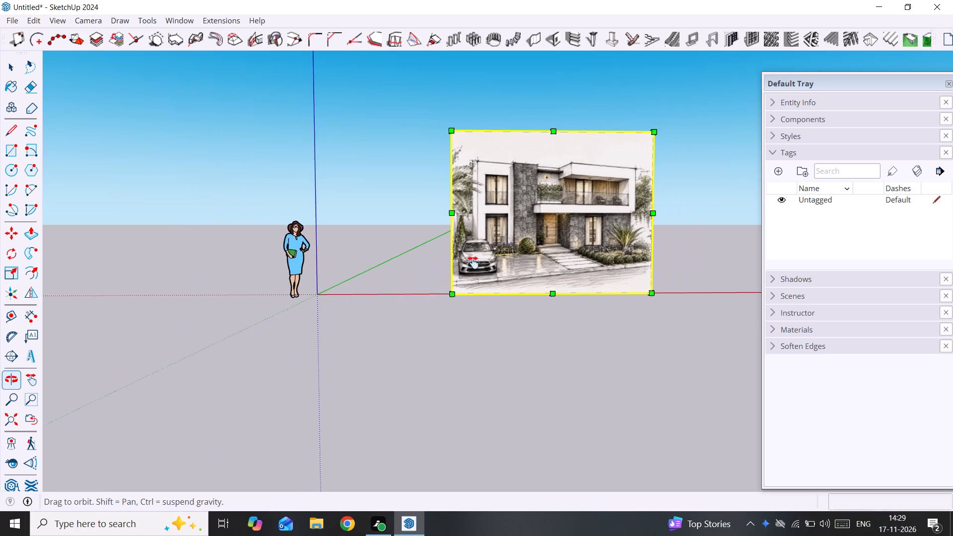
middle_click_drag(473, 263, 430, 298)
left_click_drag(550, 193, 589, 177)
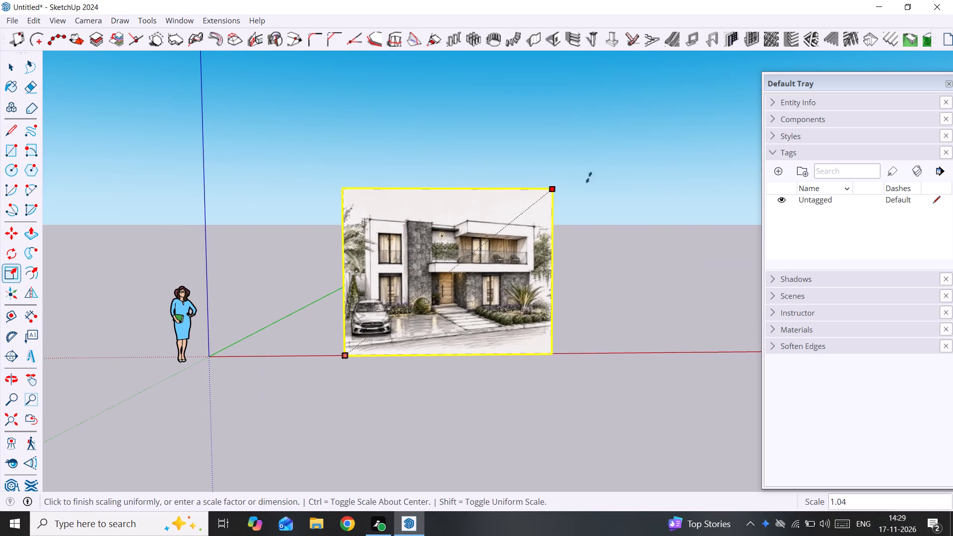
left_click_drag(589, 177, 616, 162)
key("space")
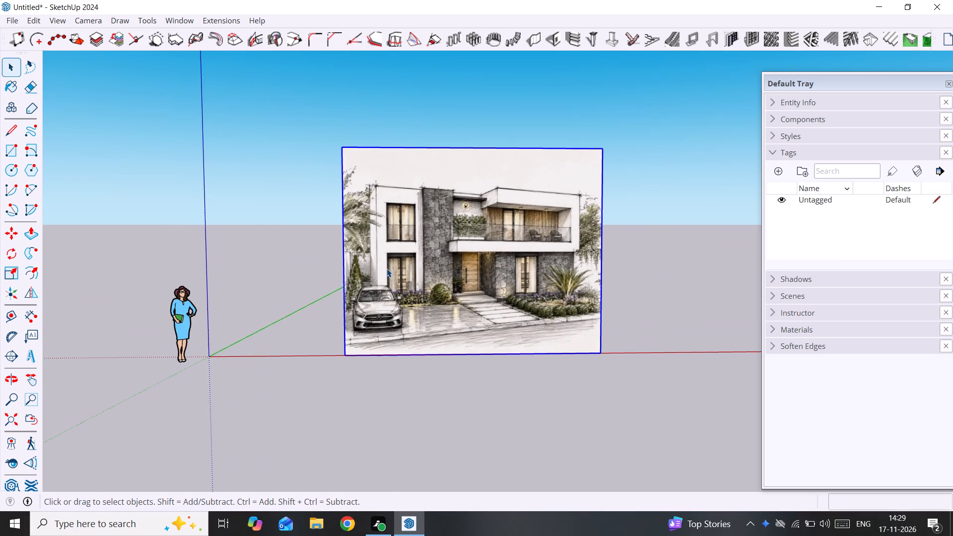
Move the upright house image about 12' away from the origin along the red axis.
key("m")
left_click(387, 268)
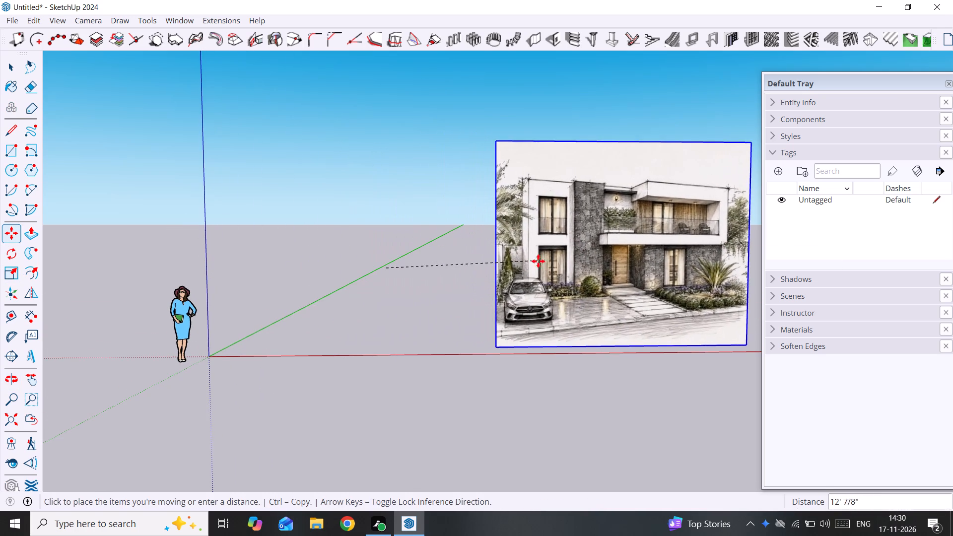
left_click(544, 265)
key("space")
Draw a 50' by 50' rectangle flat on the ground, starting from the origin.
scroll(401, 267, "down", 3)
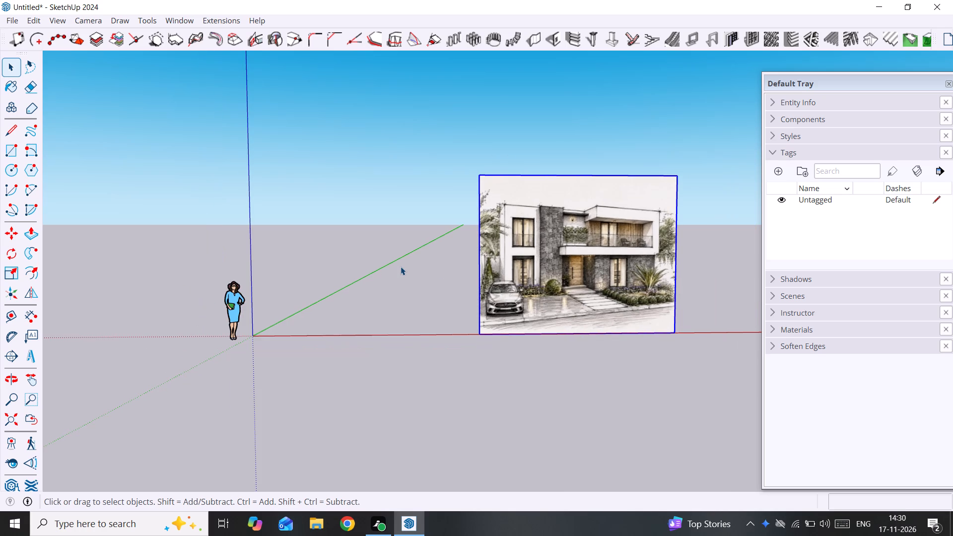
middle_click_drag(399, 267, 341, 257, "shift")
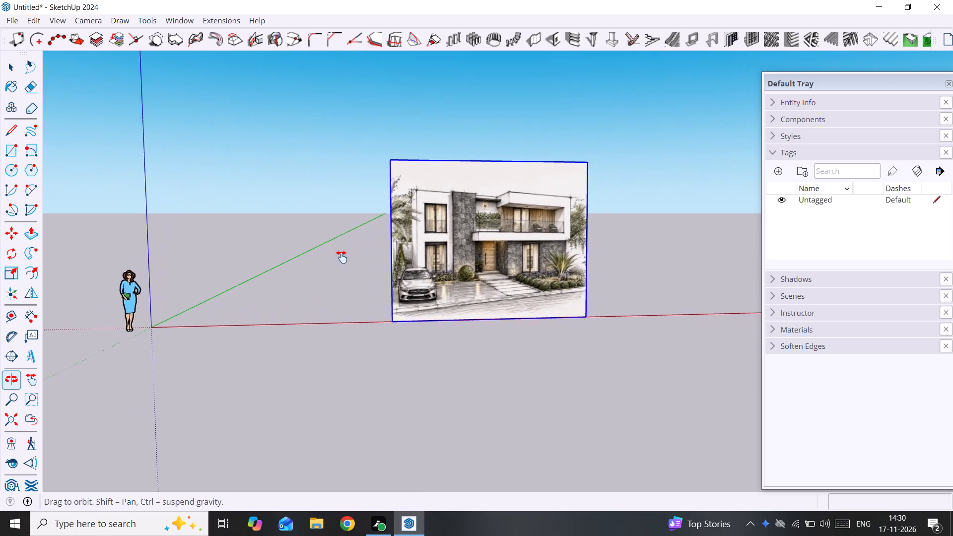
middle_click_drag(341, 257, 442, 299, "shift")
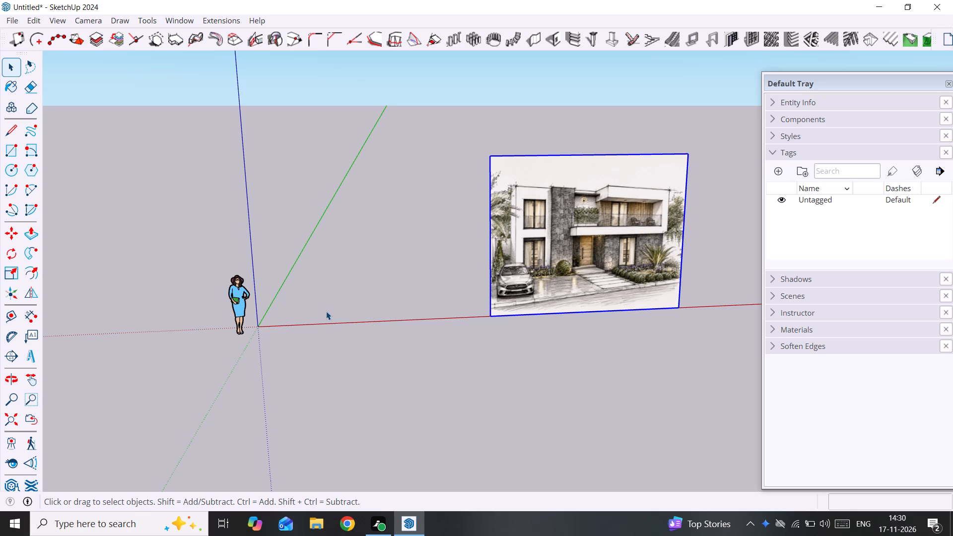
scroll(636, 242, "up", 7)
scroll(593, 252, "up", 5)
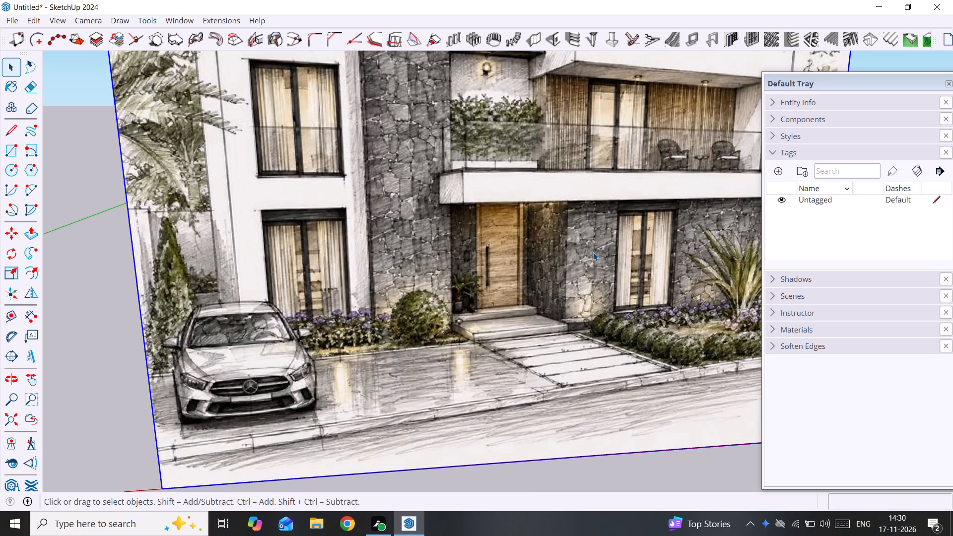
scroll(593, 252, "down", 13)
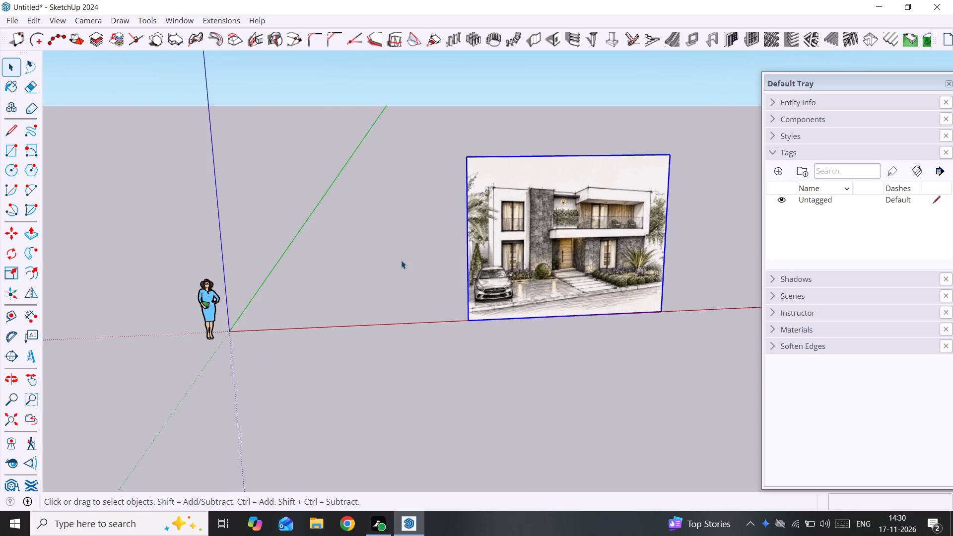
middle_click_drag(401, 260, 446, 280)
key("r")
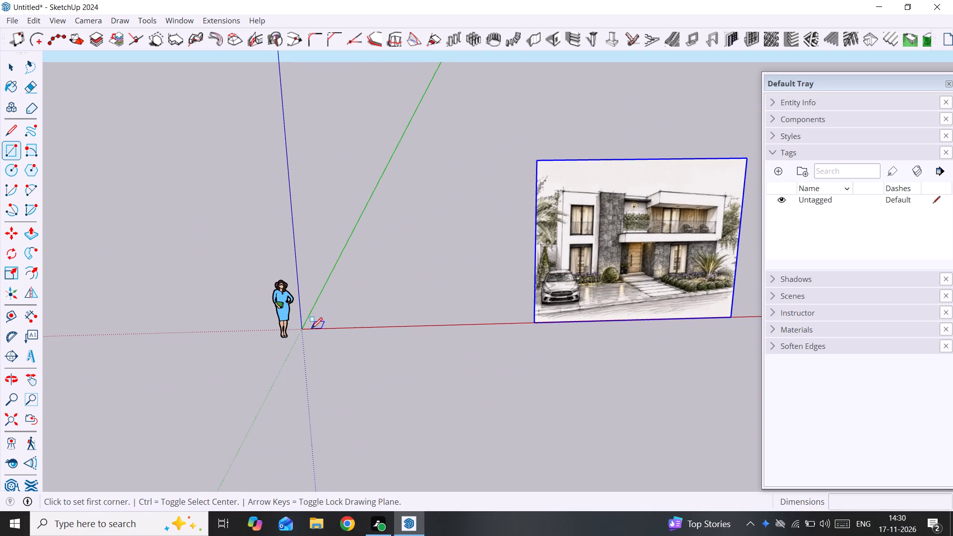
left_click(305, 329)
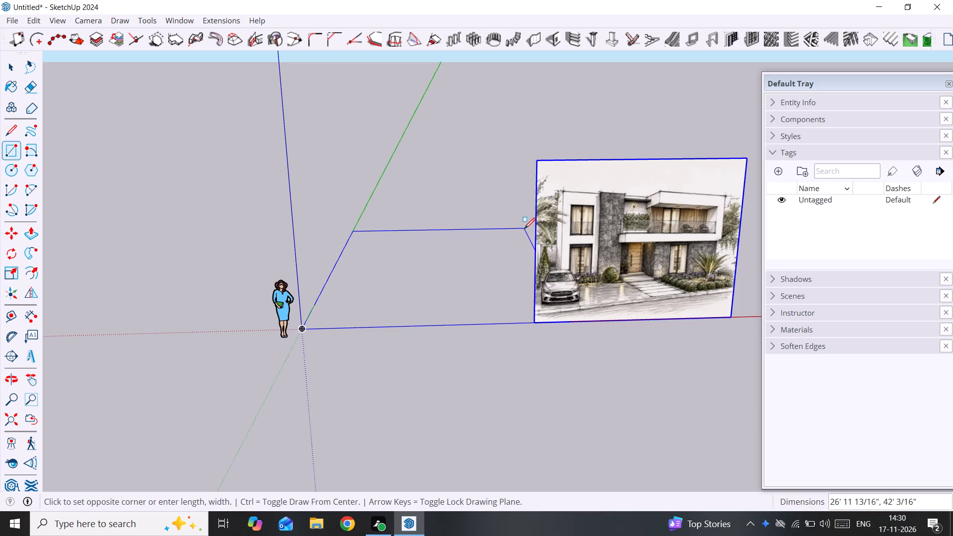
type("50")
type("',50'")
key("Return")
key("space")
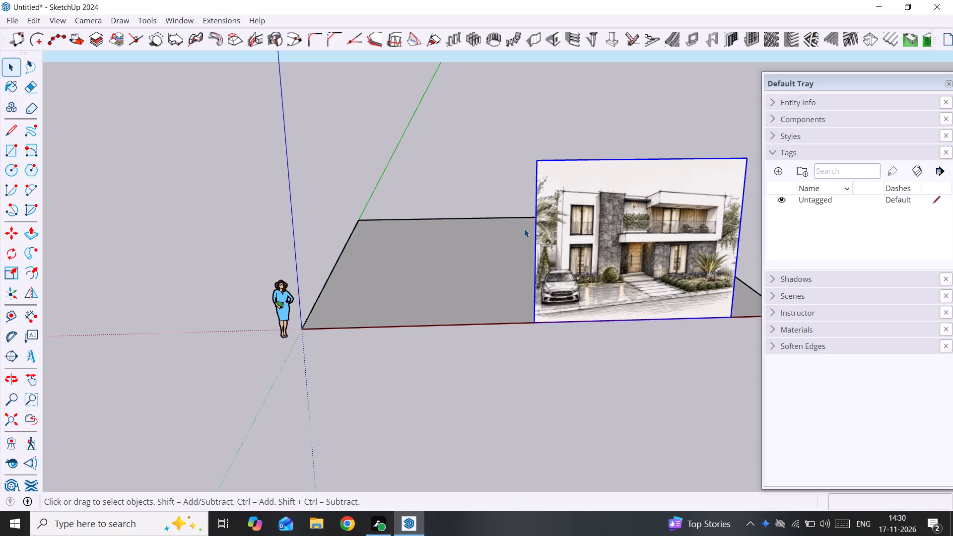
Move the house image by its lower corner along the red axis until it stands clear beyond the 50' square.
scroll(524, 229, "down", 10)
middle_click_drag(522, 237, 532, 331)
scroll(560, 262, "up", 2)
middle_click_drag(560, 262, 557, 265)
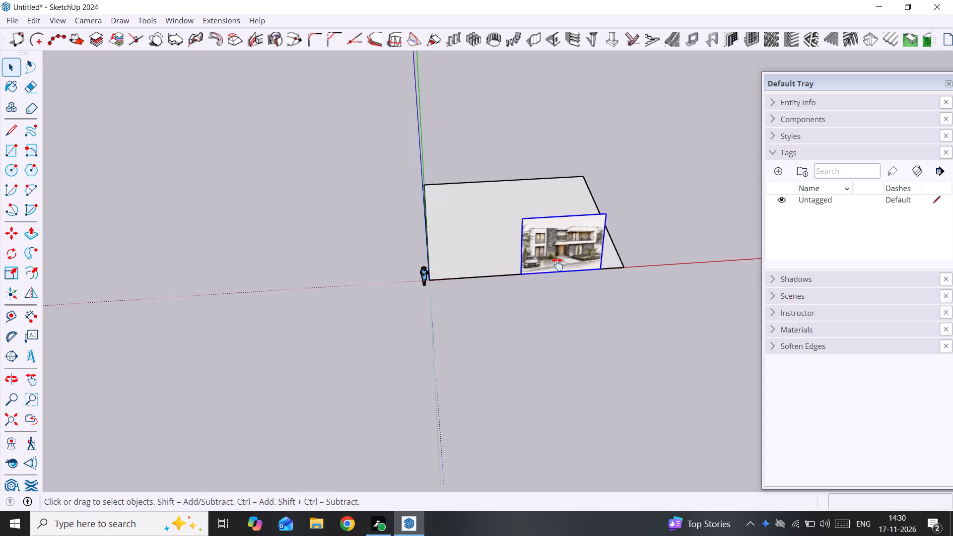
middle_click_drag(557, 265, 473, 302)
key("m")
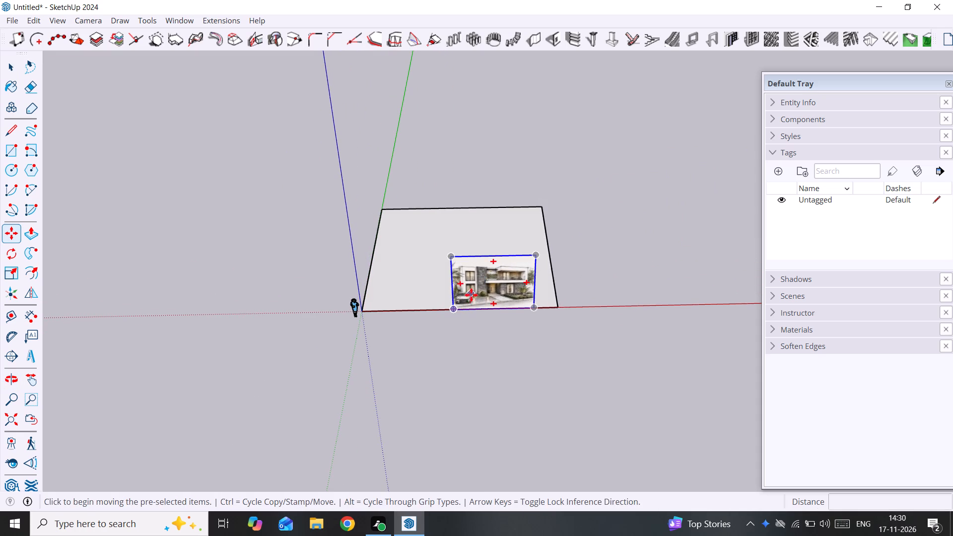
left_click(451, 310)
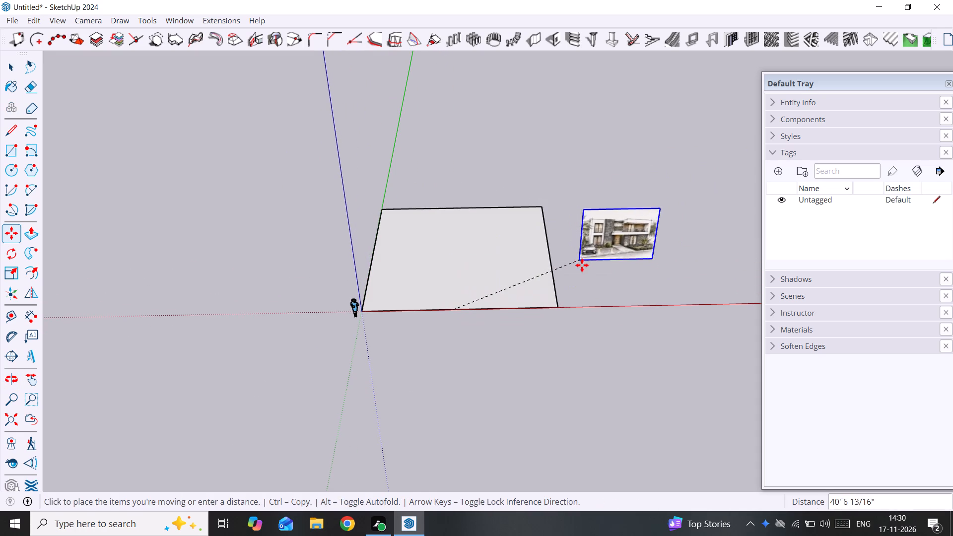
left_click(579, 303)
key("space")
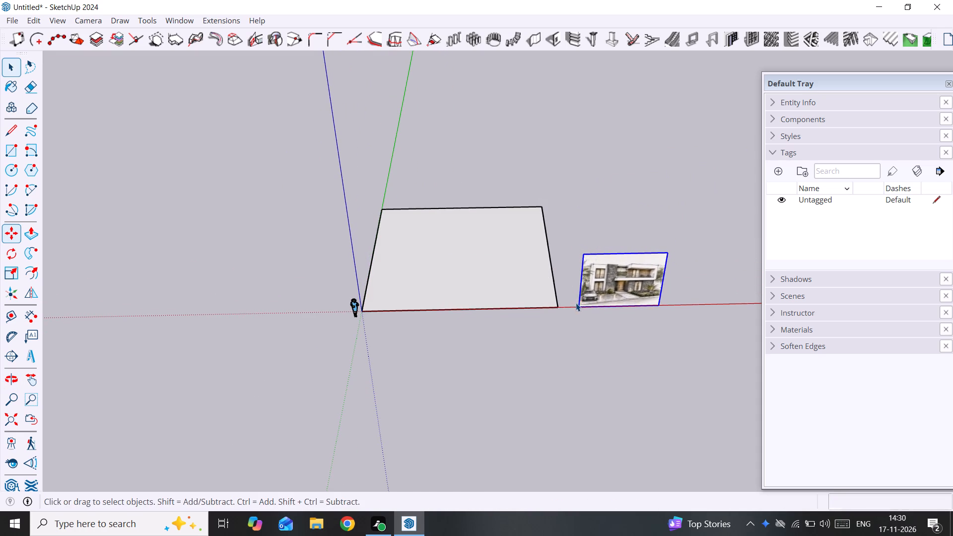
Scale the house image uniformly by about 1.68 from its upper corner farthest from the origin.
scroll(575, 303, "up", 3)
scroll(513, 291, "up", 3)
middle_click_drag(513, 291, 500, 86)
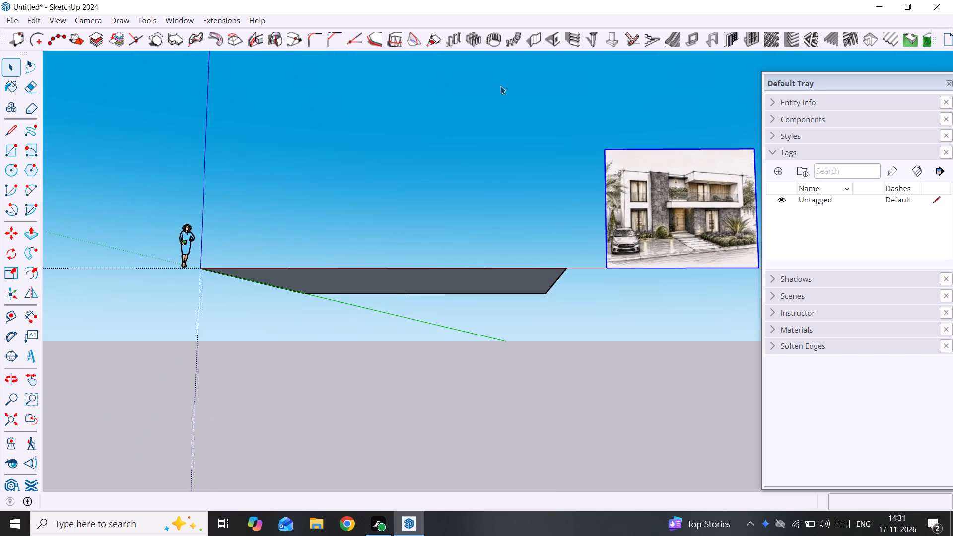
middle_click_drag(500, 105, 525, 271)
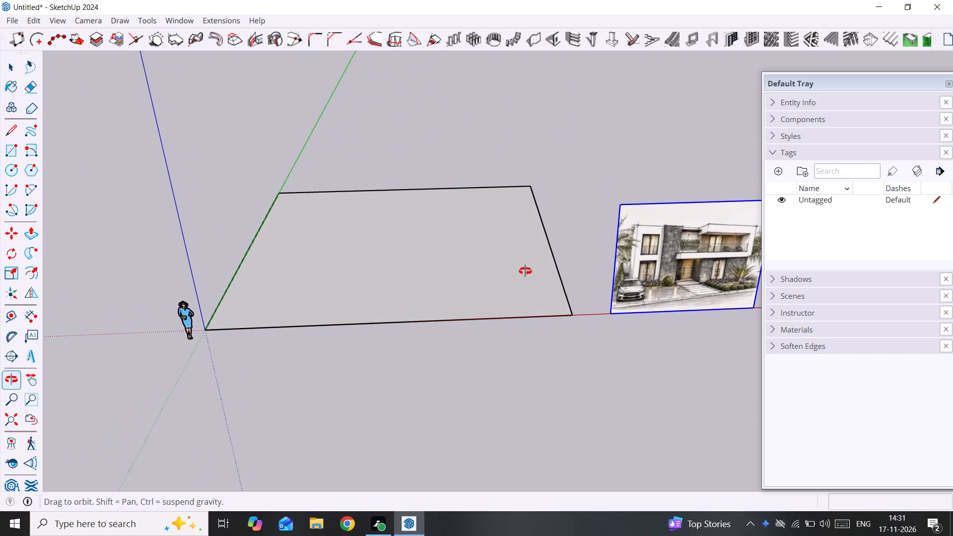
middle_click_drag(525, 271, 509, 272)
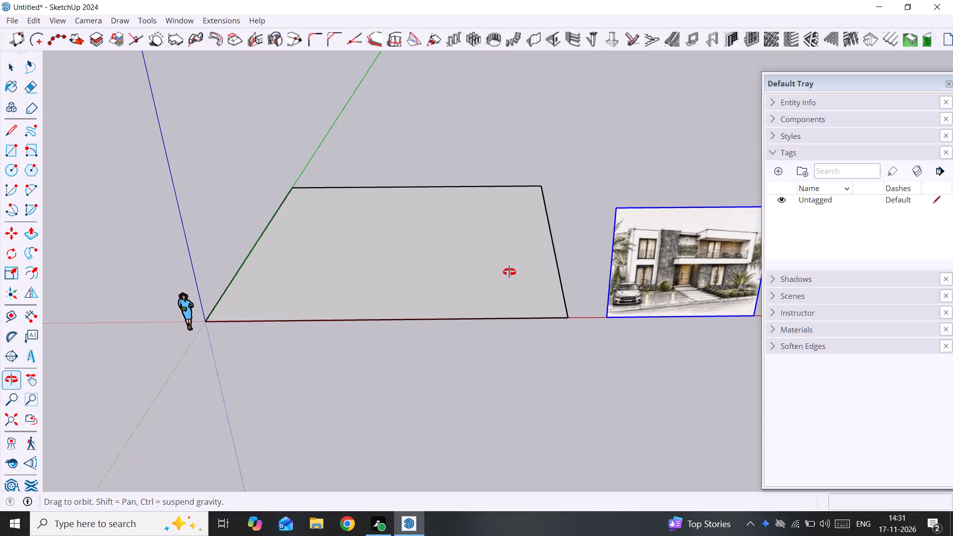
middle_click_drag(509, 272, 502, 332)
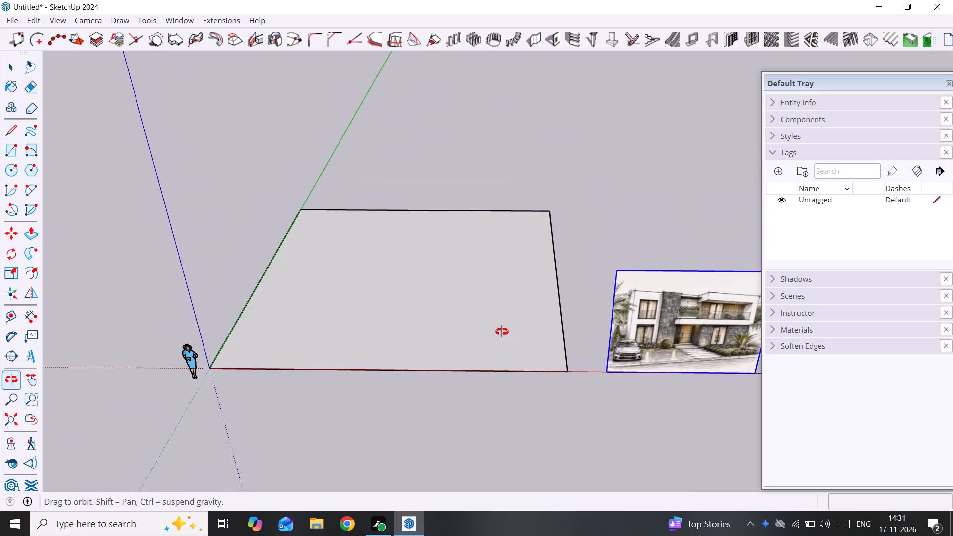
middle_click_drag(502, 332, 507, 308)
scroll(531, 314, "down", 4)
middle_click_drag(606, 324, 545, 324, "shift")
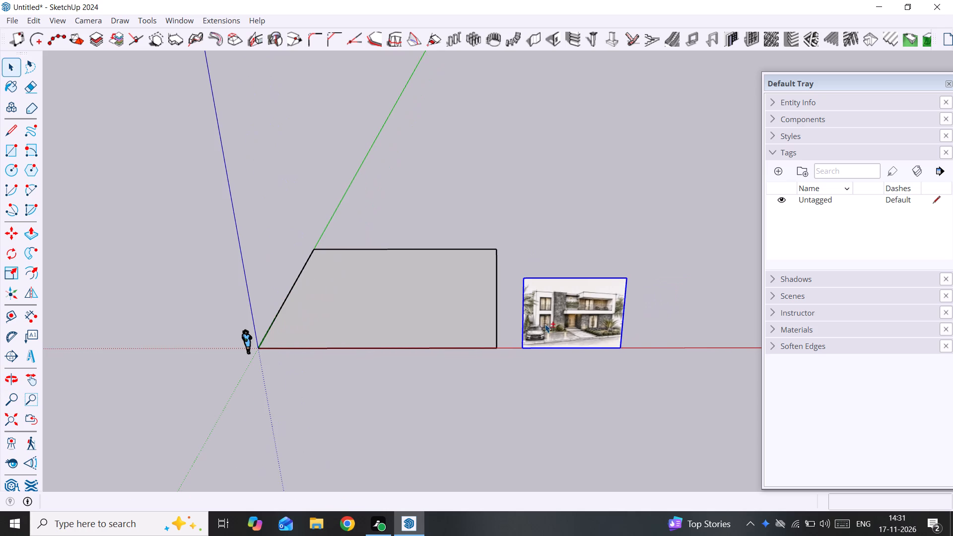
key("s")
left_click_drag(629, 278, 672, 180)
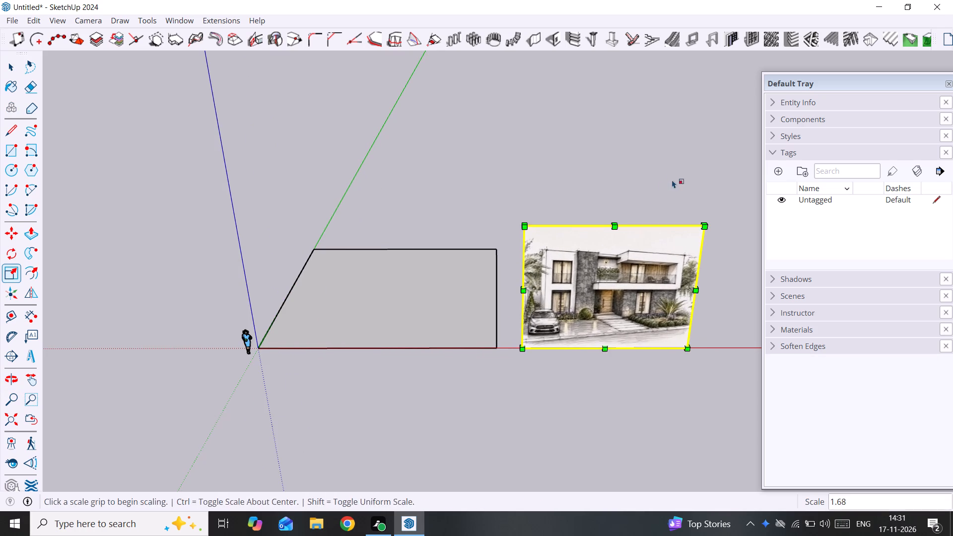
key("space")
Make a group from the ground square's face and all of its edges.
scroll(414, 330, "up", 2)
middle_click_drag(417, 328, 423, 306)
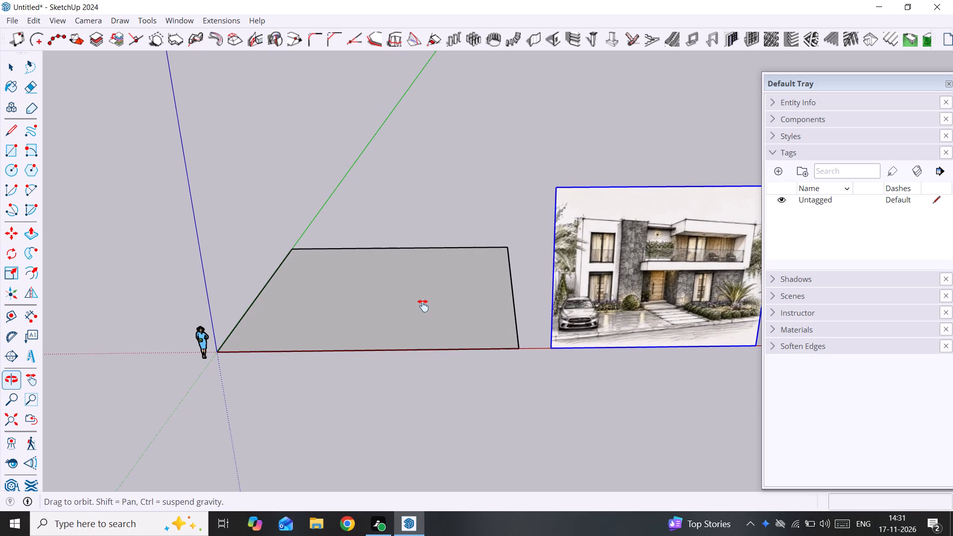
middle_click_drag(423, 306, 428, 308)
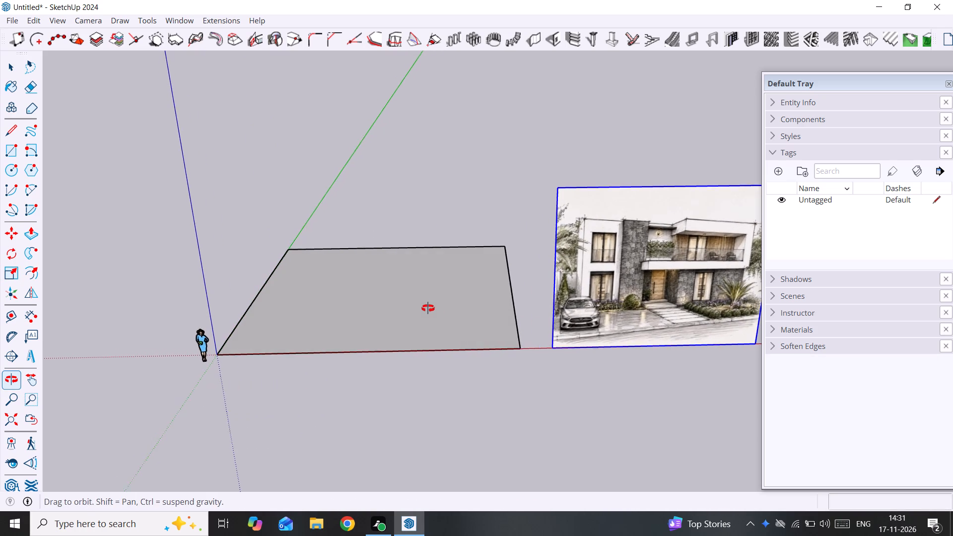
middle_click_drag(428, 308, 425, 337)
left_click(425, 325)
triple_click(425, 325)
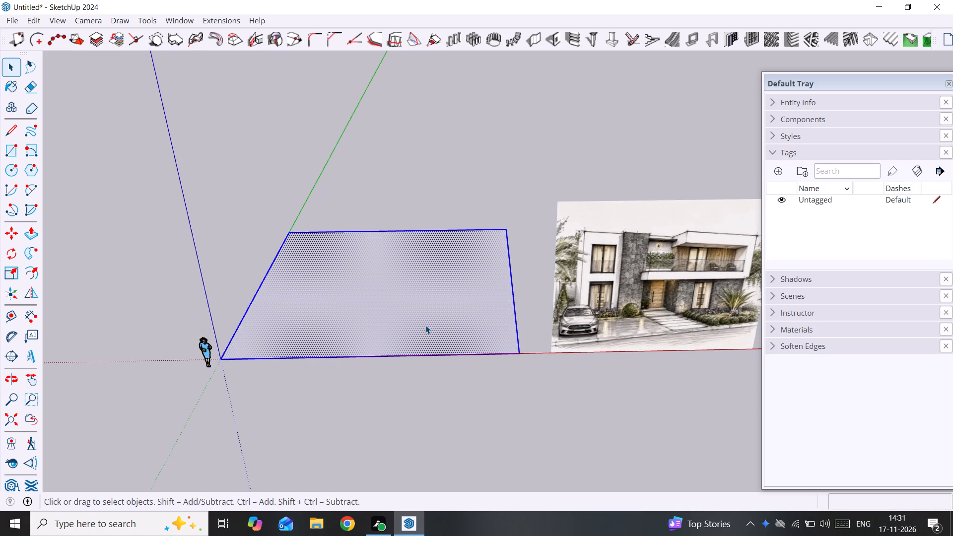
right_click(425, 325)
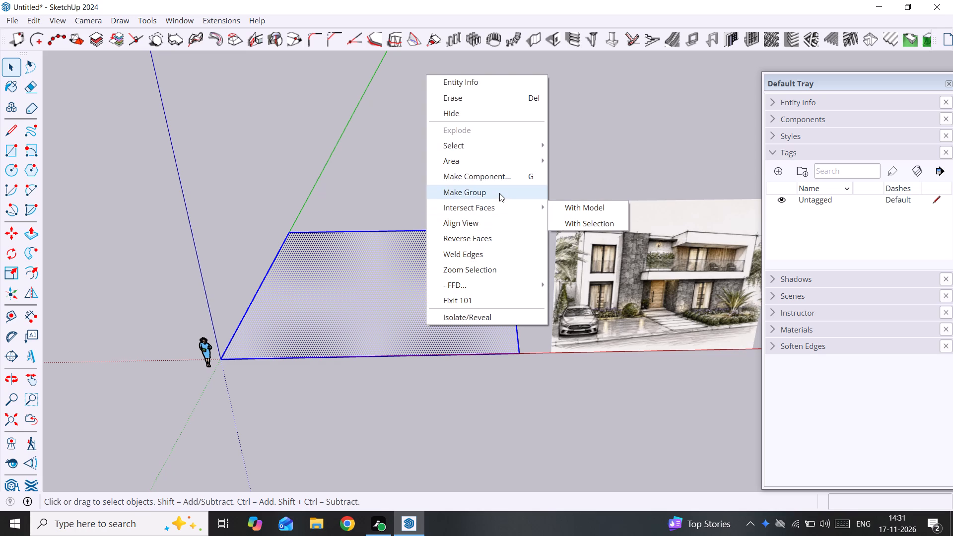
left_click(499, 195)
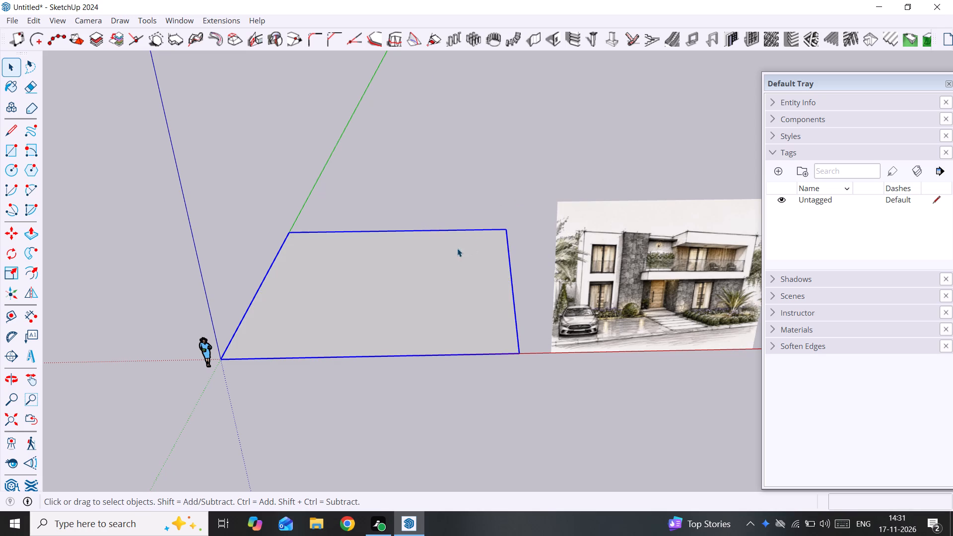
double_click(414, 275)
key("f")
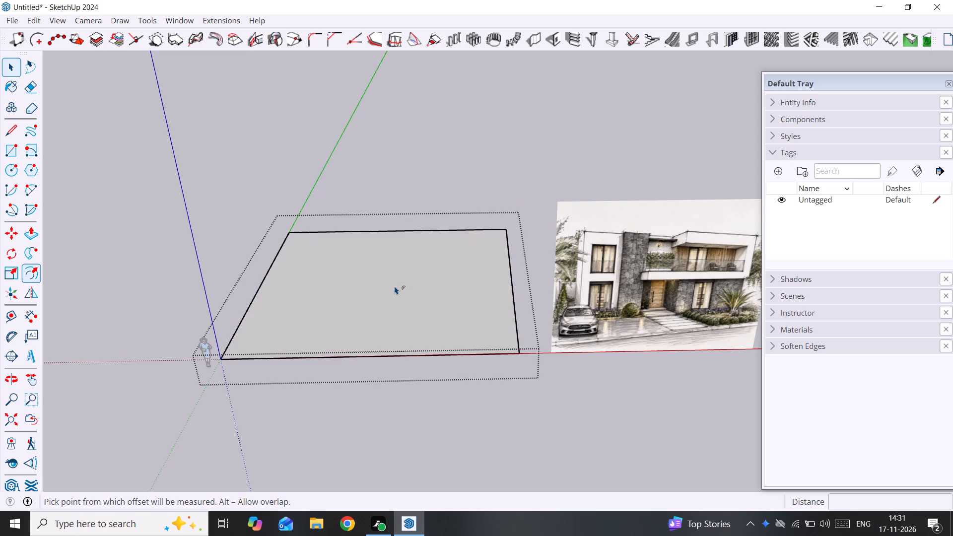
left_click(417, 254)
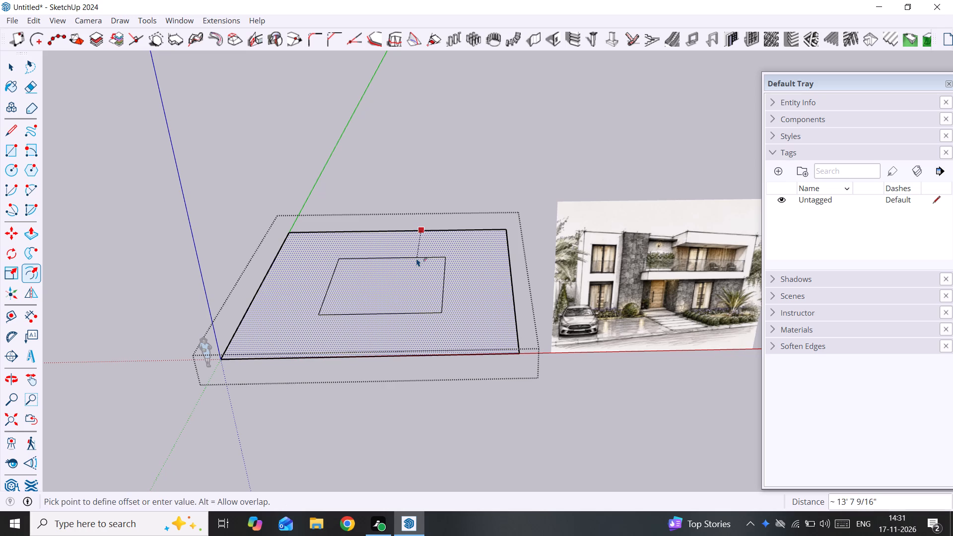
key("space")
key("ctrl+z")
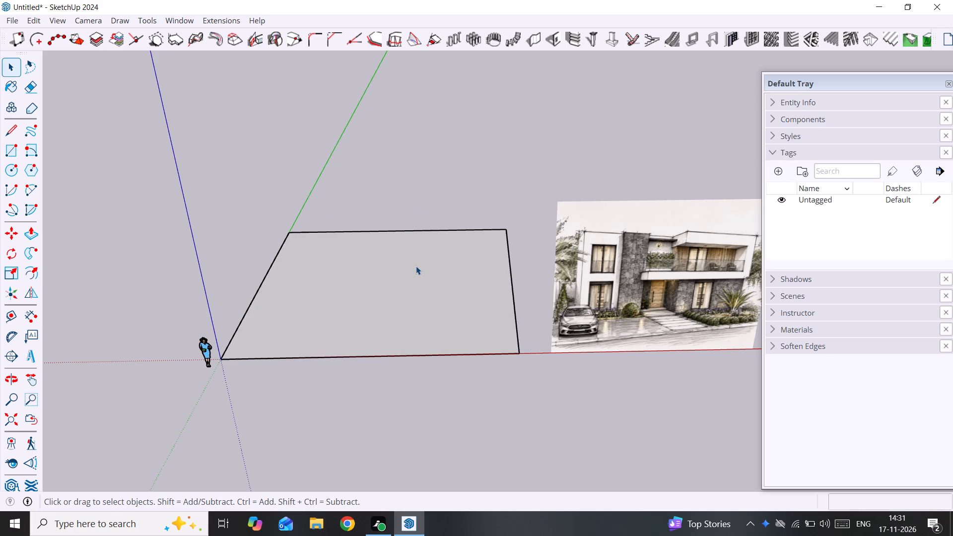
Open the ground square's group for editing.
left_click(422, 270)
triple_click(423, 271)
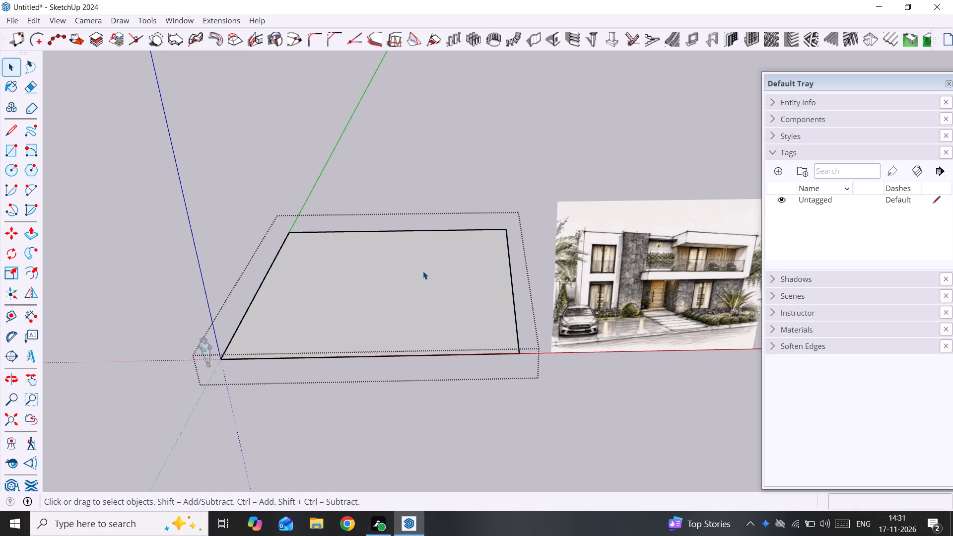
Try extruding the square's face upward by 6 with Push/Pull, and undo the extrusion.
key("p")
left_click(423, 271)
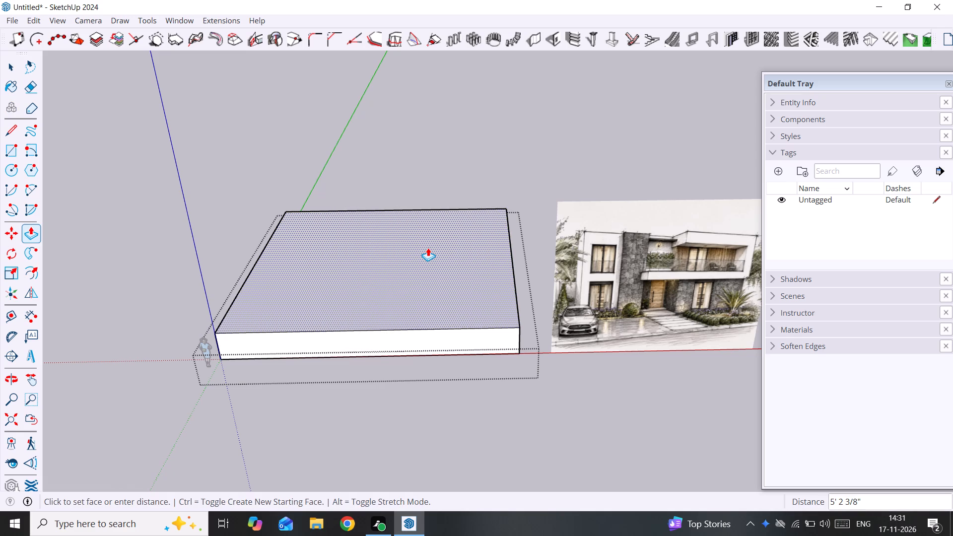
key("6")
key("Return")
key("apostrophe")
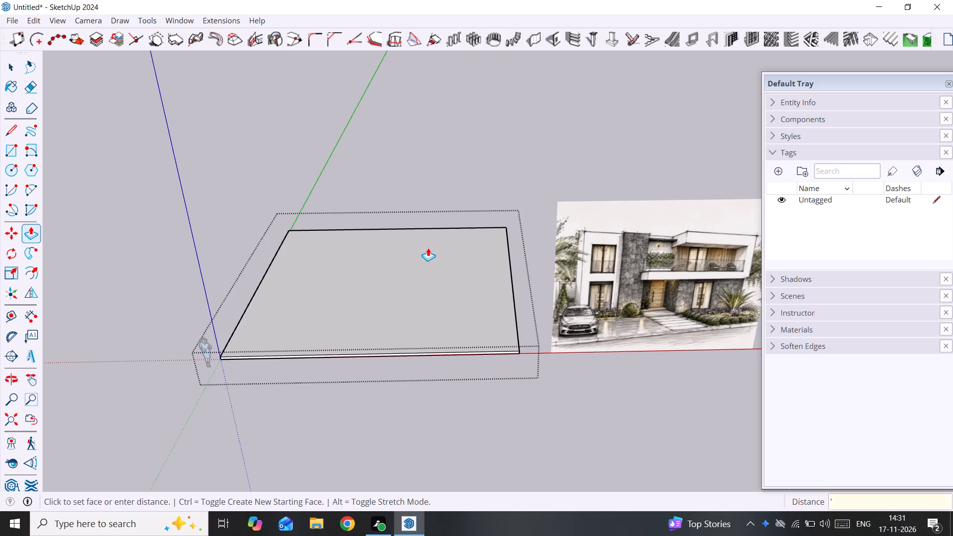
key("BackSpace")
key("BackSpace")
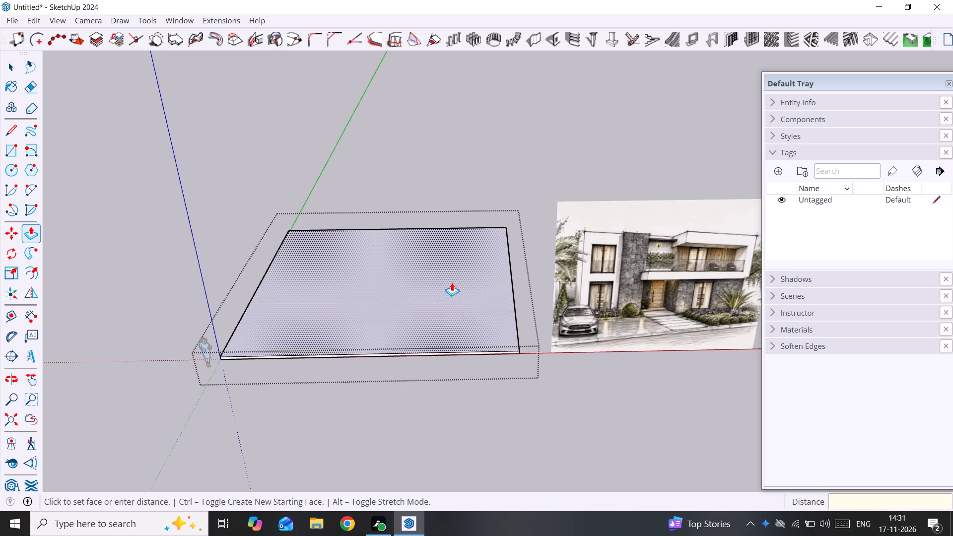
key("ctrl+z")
Extrude the ground square's face upward 6" inside its group with Push/Pull.
left_click(446, 315)
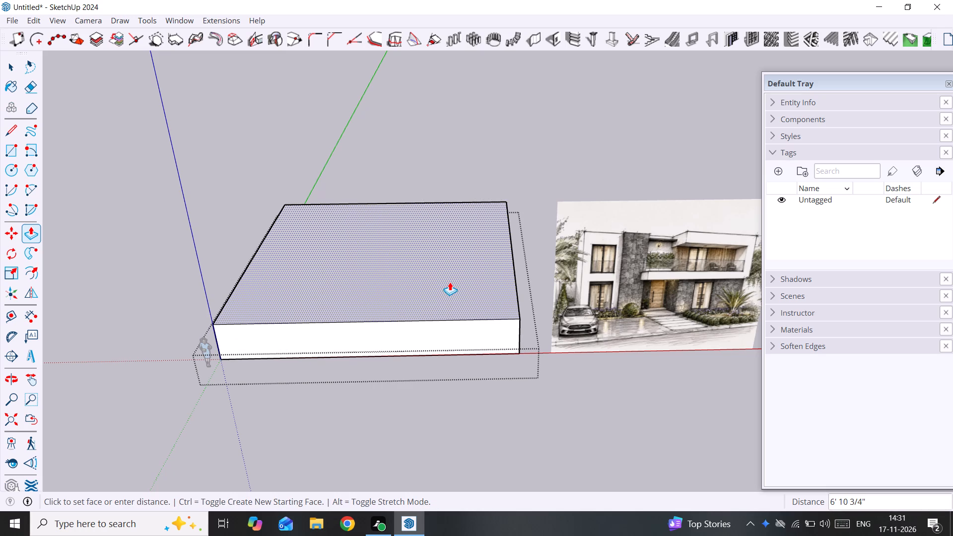
type("6\"")
key("Return")
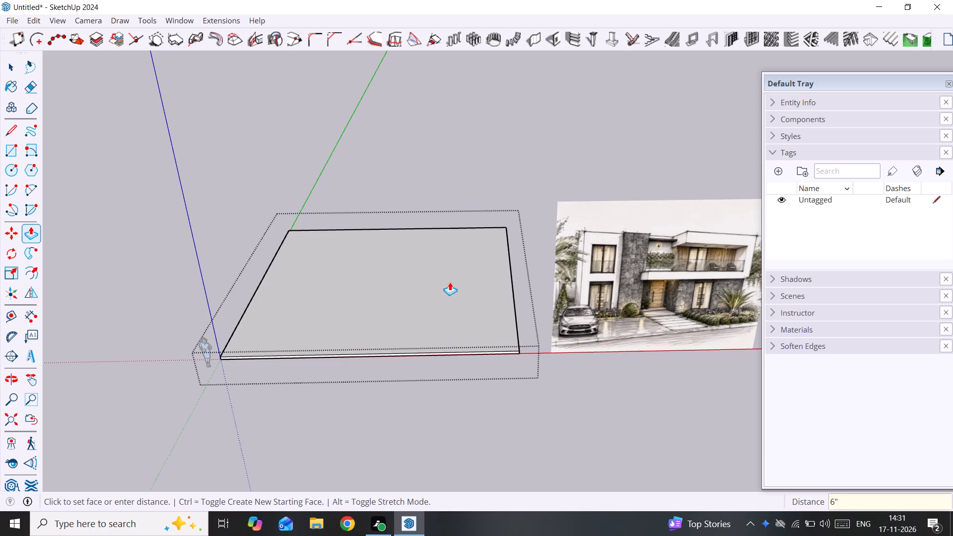
Offset the outline of the slab's top face inward by 9" inside its group.
key("space")
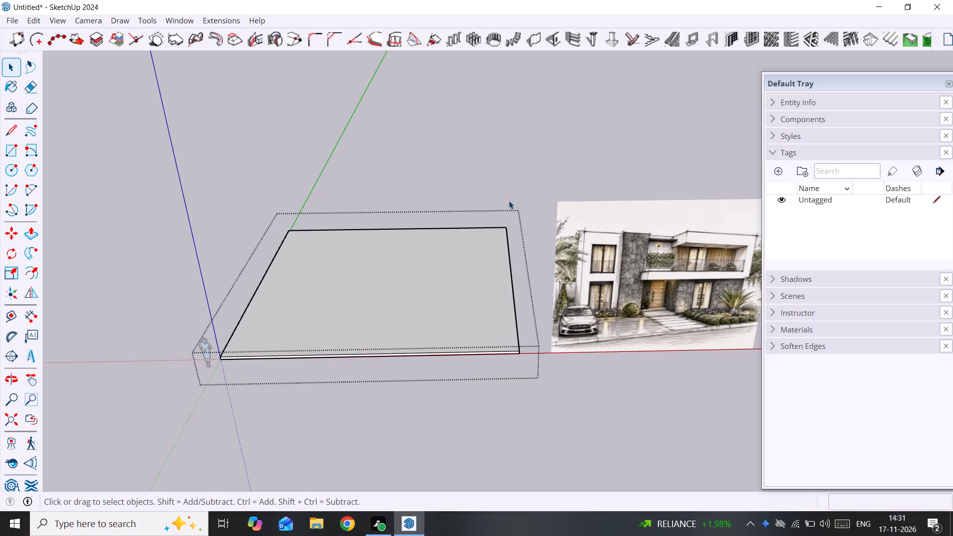
middle_click_drag(444, 291, 442, 304)
key("f")
left_click(473, 274)
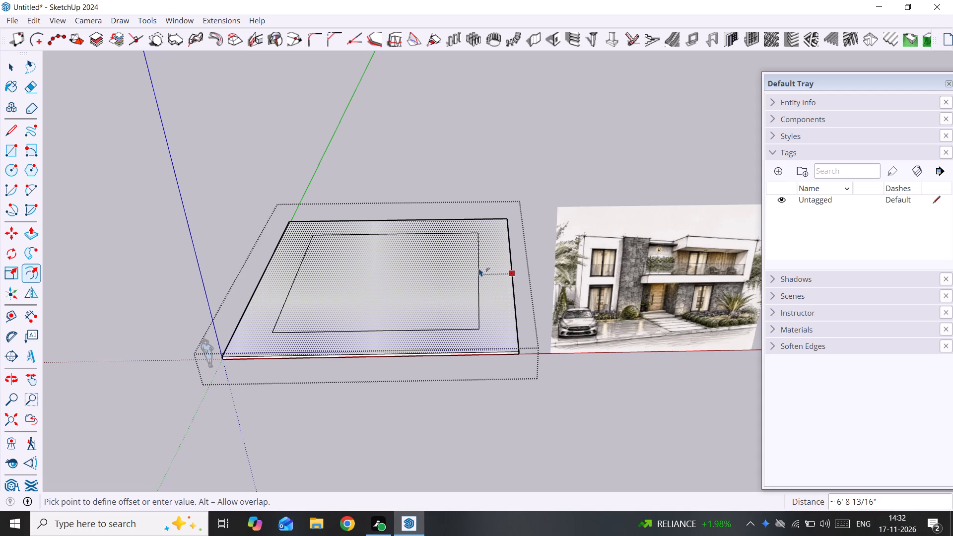
key("9")
key("shift+quotedbl")
key("Return")
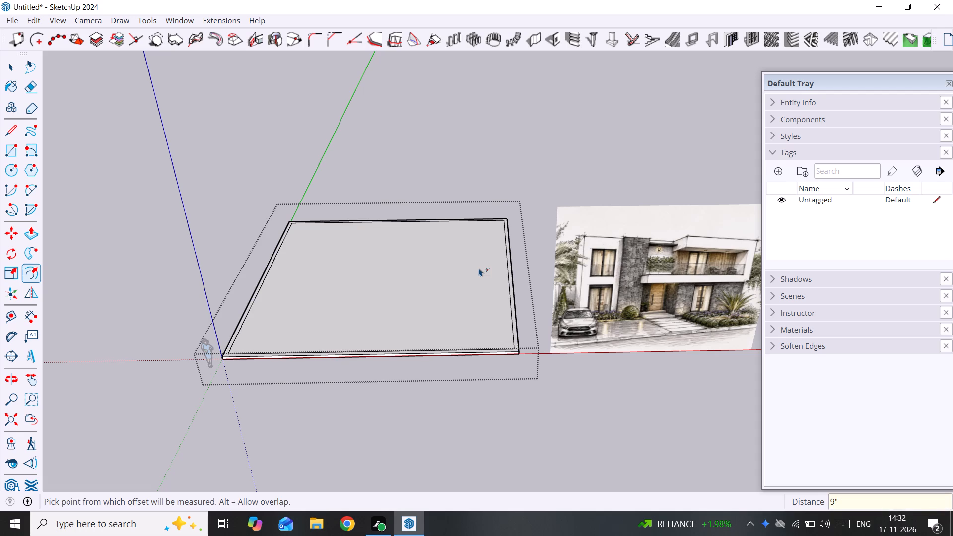
key("space")
key("space")
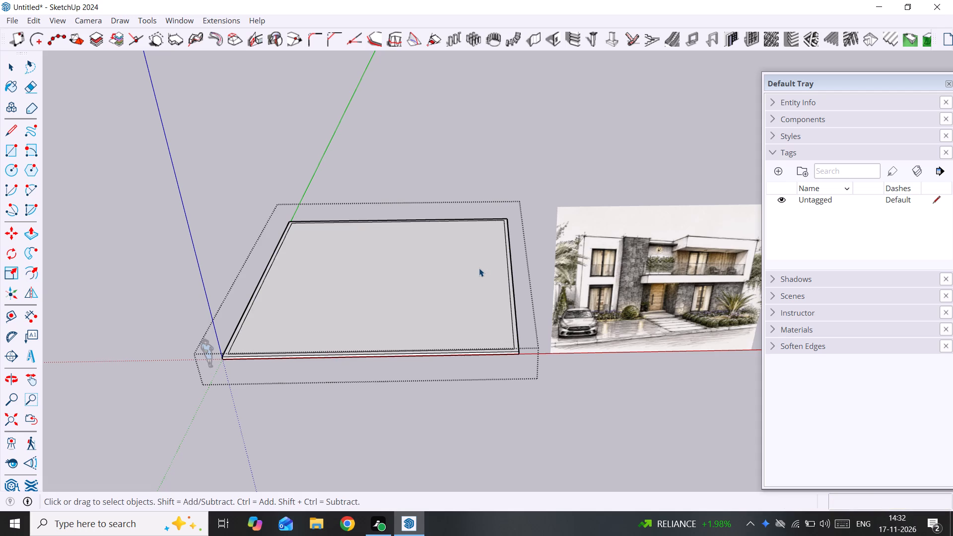
key("space")
Examine the house facade in the reference image up close and compare it with the base slab.
scroll(639, 281, "up", 3)
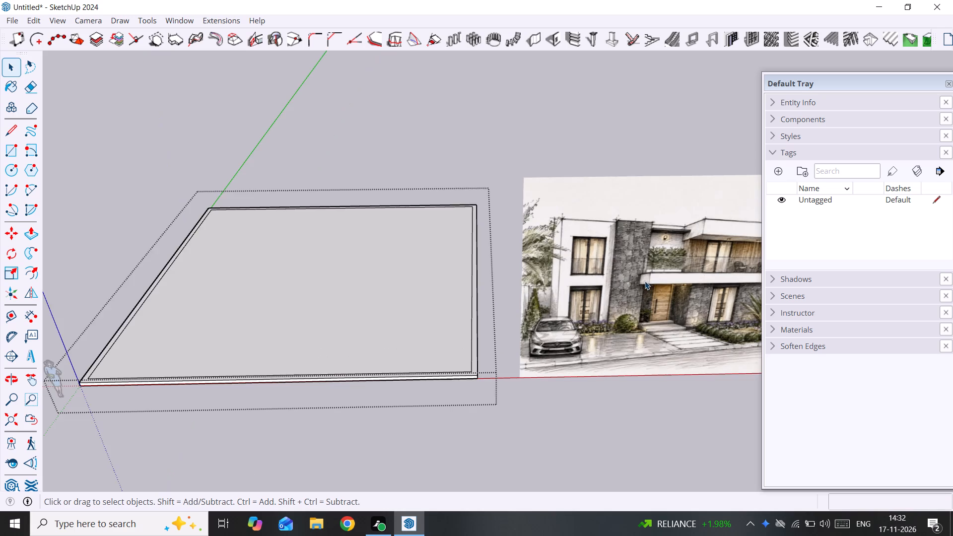
middle_click_drag(642, 282, 452, 275, "shift")
scroll(453, 270, "up", 1)
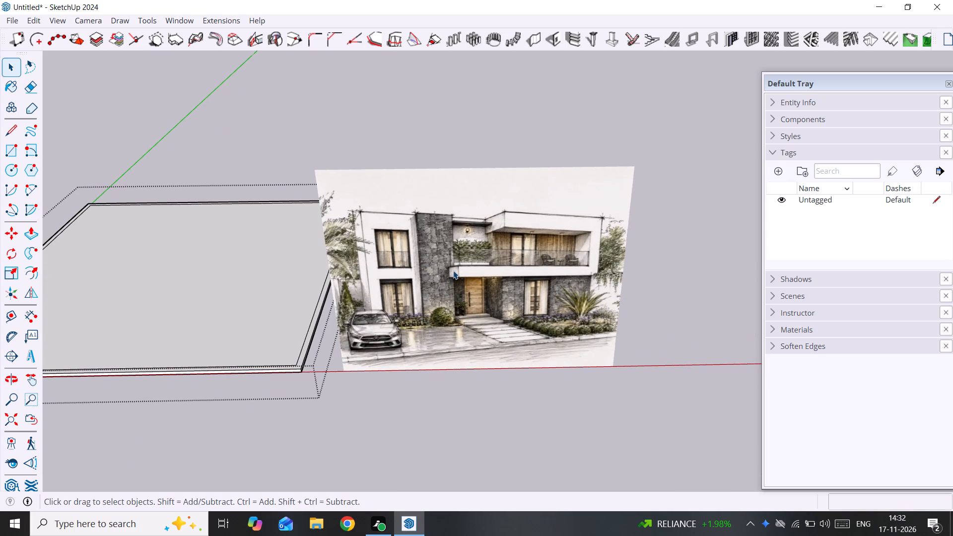
scroll(453, 270, "up", 1)
middle_click_drag(453, 270, 446, 293)
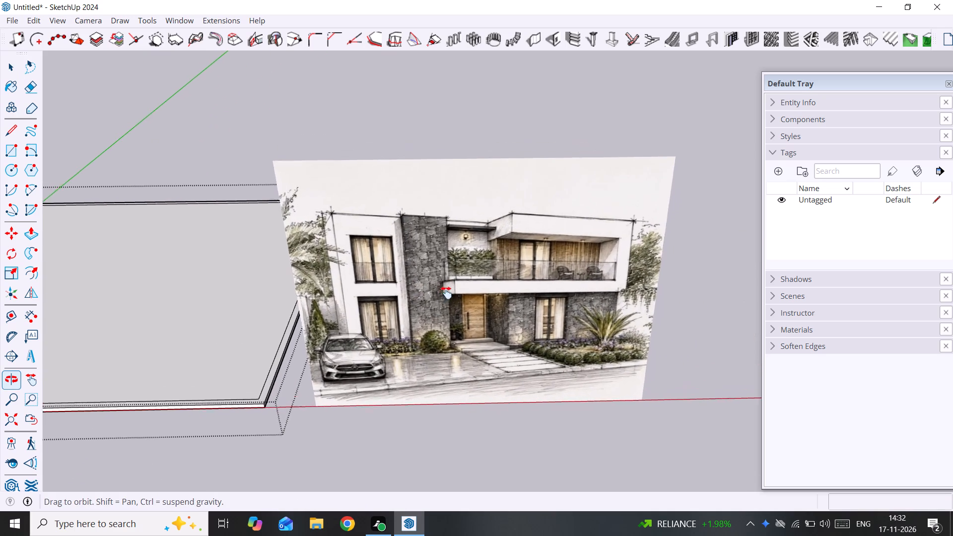
middle_click_drag(446, 293, 440, 317)
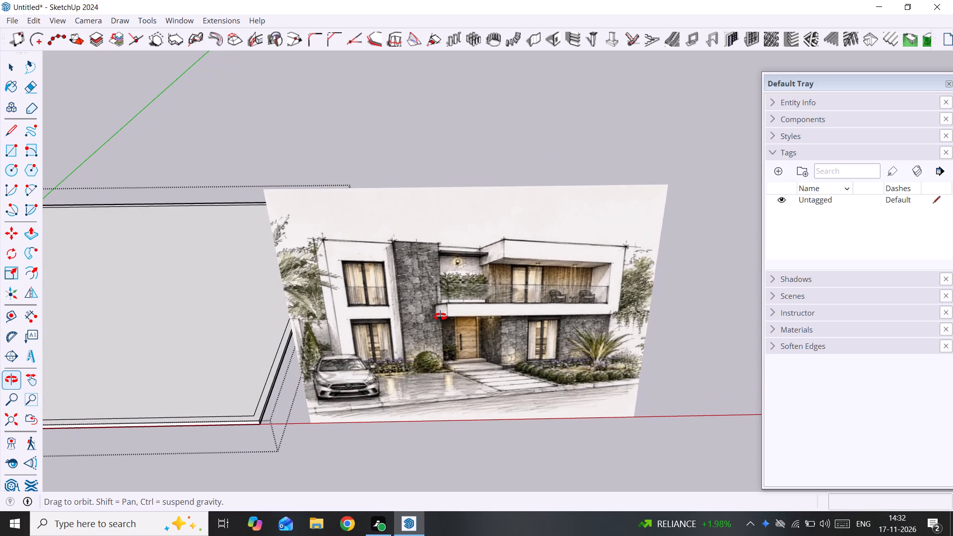
middle_click_drag(440, 317, 443, 166)
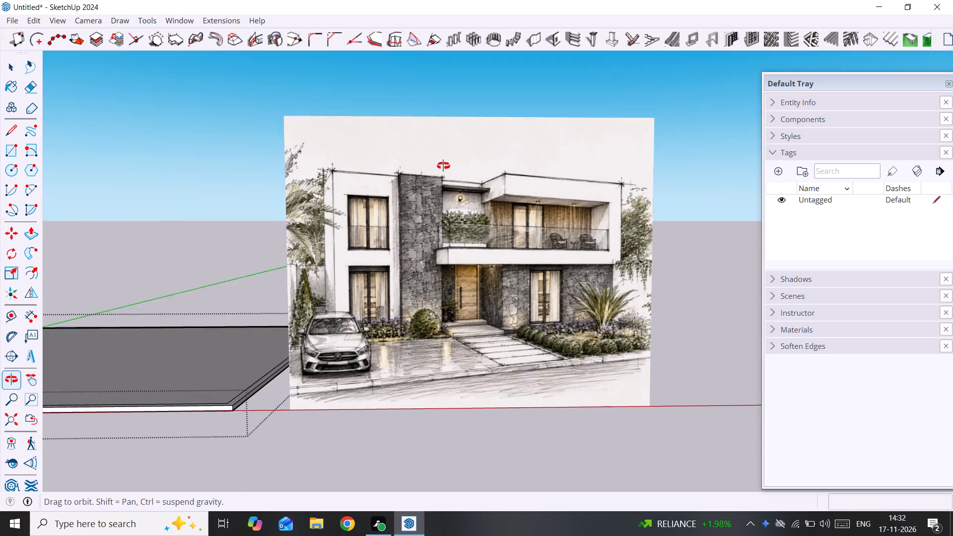
middle_click_drag(443, 166, 443, 165)
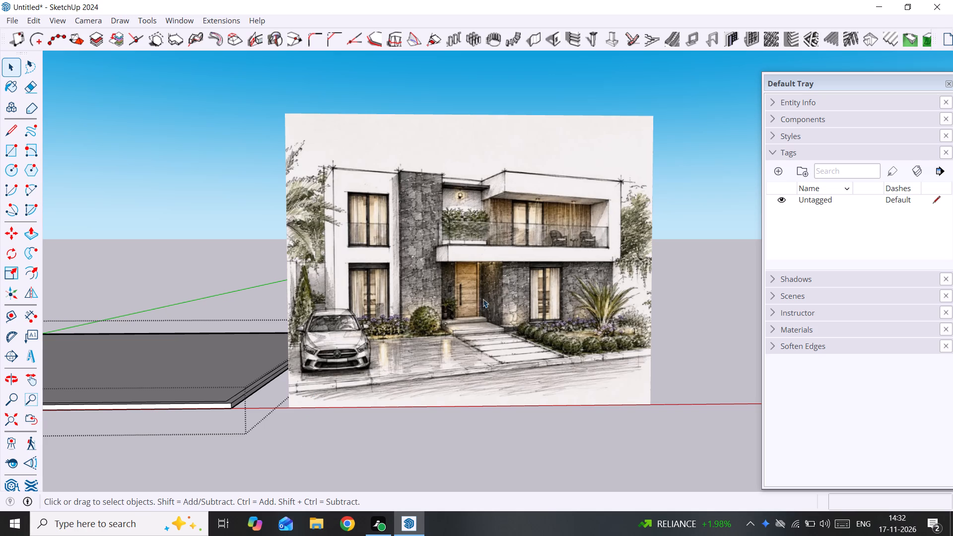
scroll(465, 337, "down", 3)
middle_click_drag(349, 371, 575, 303)
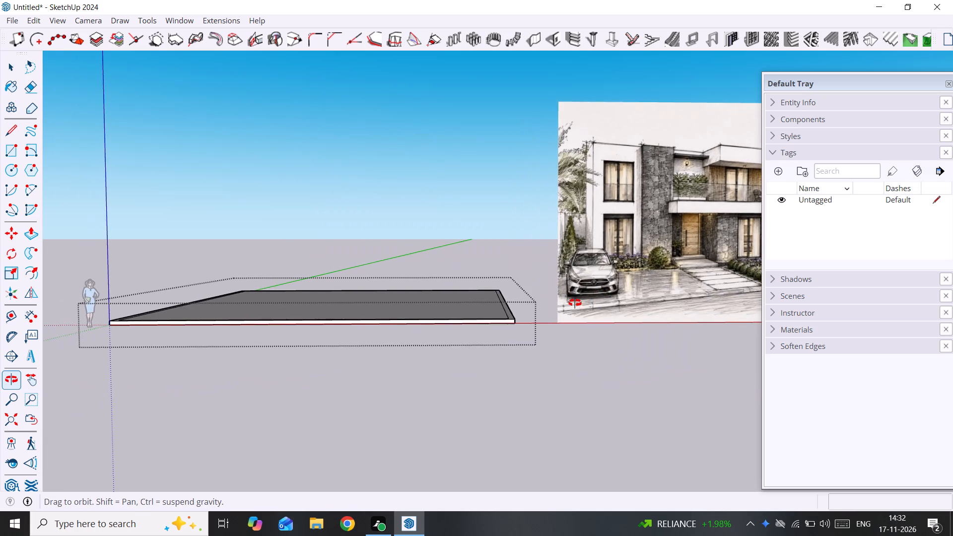
middle_click_drag(575, 303, 592, 348)
scroll(475, 319, "down", 7)
middle_click_drag(439, 325, 442, 405, "shift")
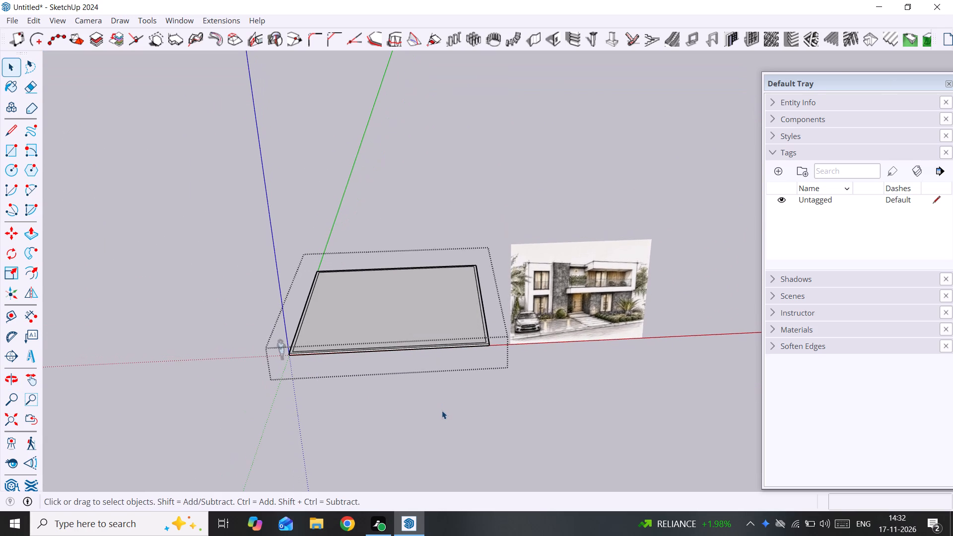
Leave the slab group and move it back from the origin along the green axis by about 15' 6".
left_click(442, 410)
left_click(451, 340)
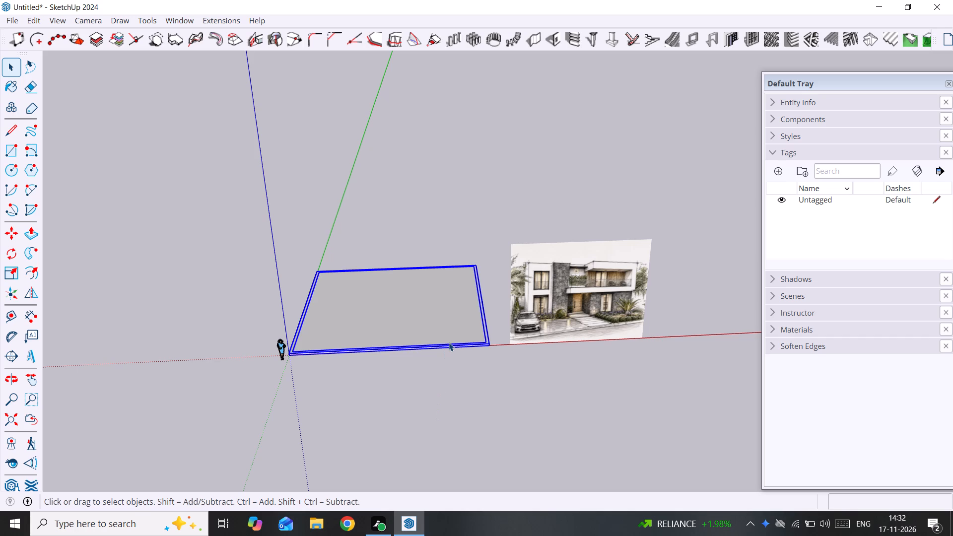
key("m")
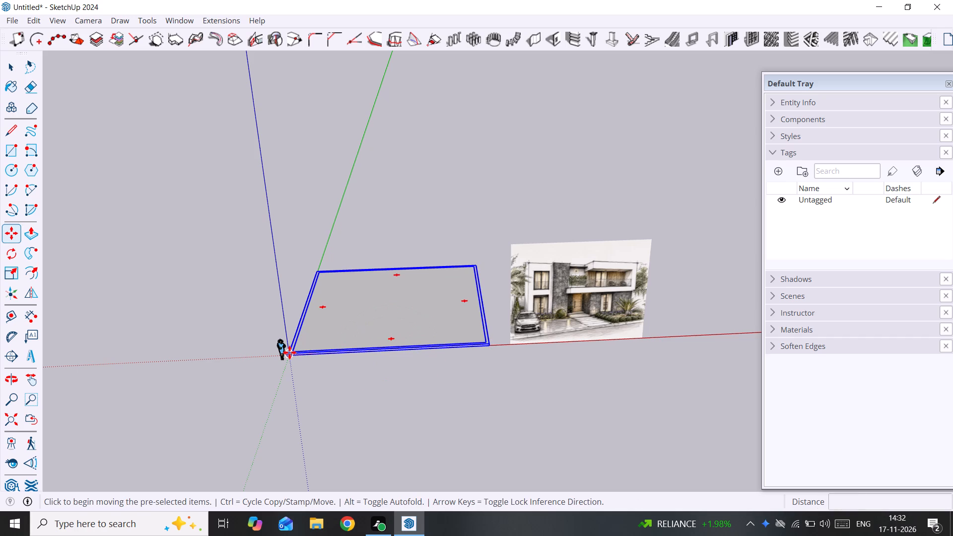
left_click(289, 352)
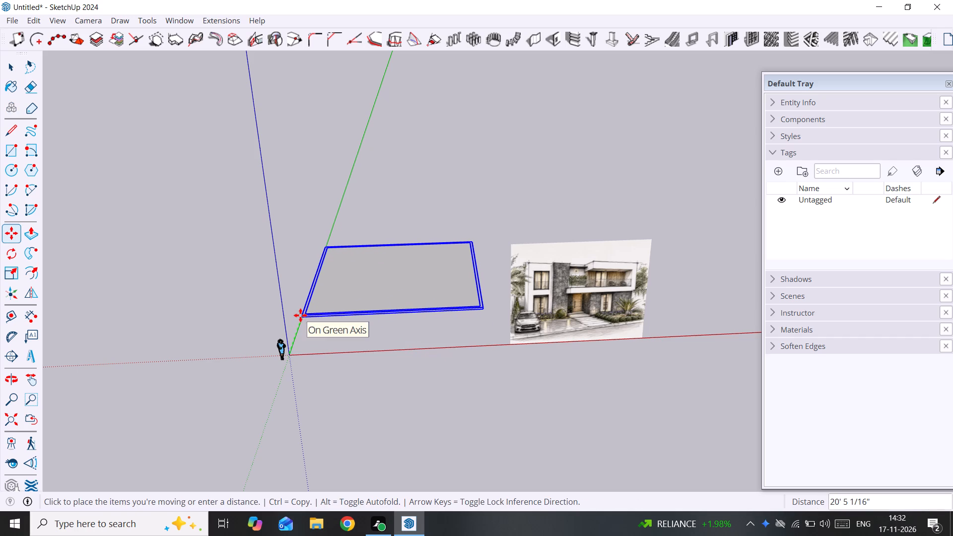
left_click(302, 325)
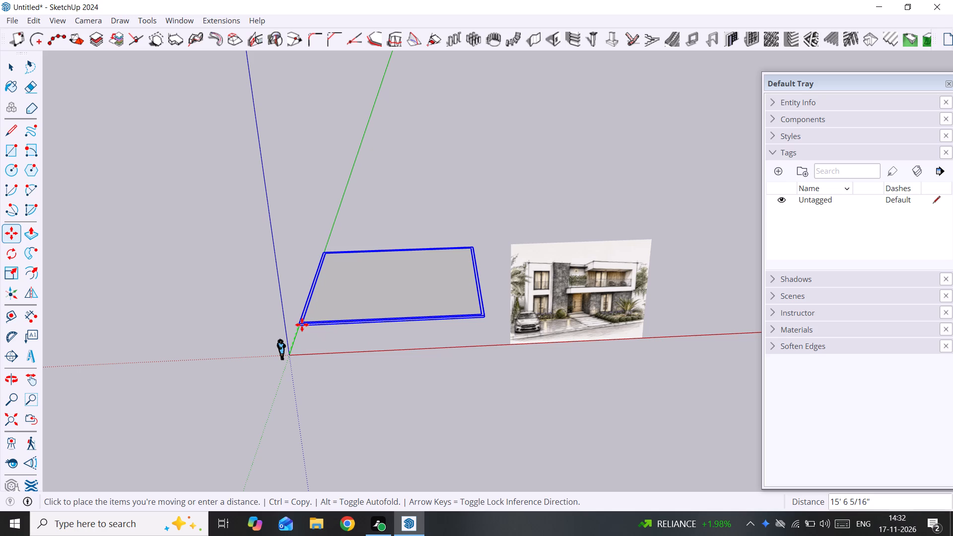
key("space")
Move the reference image back along the green axis by about 37' 11", from its lower corner nearest the slab.
scroll(401, 296, "up", 6)
middle_click_drag(404, 309, 404, 335)
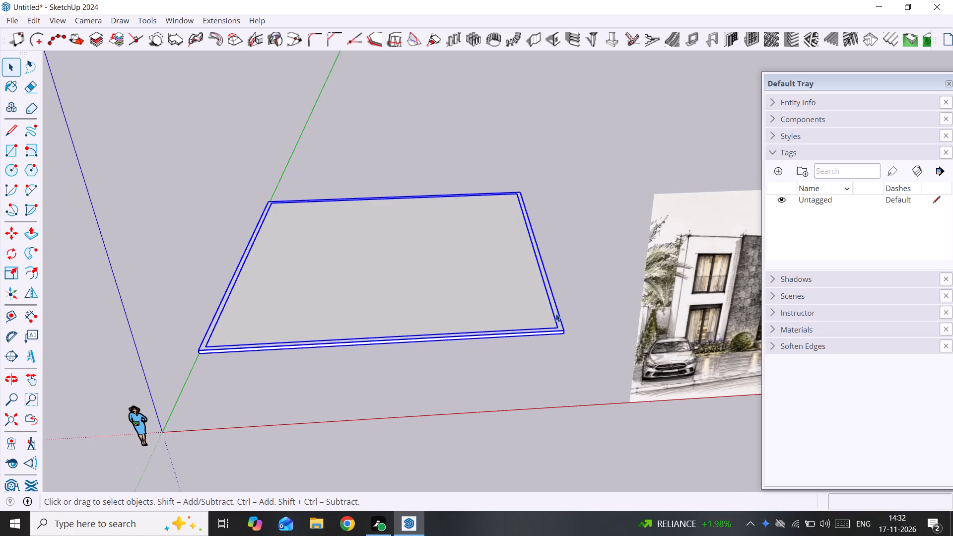
left_click(714, 313)
key("m")
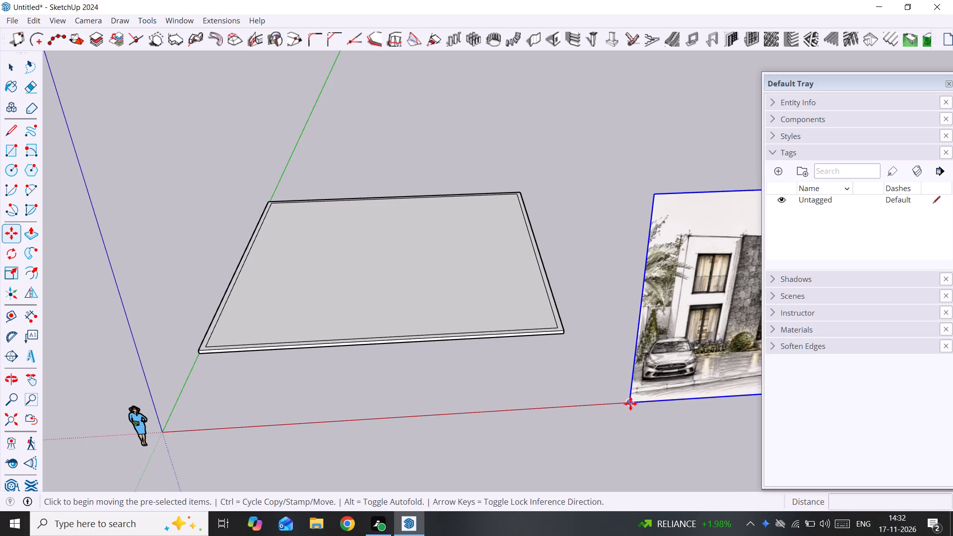
left_click(632, 402)
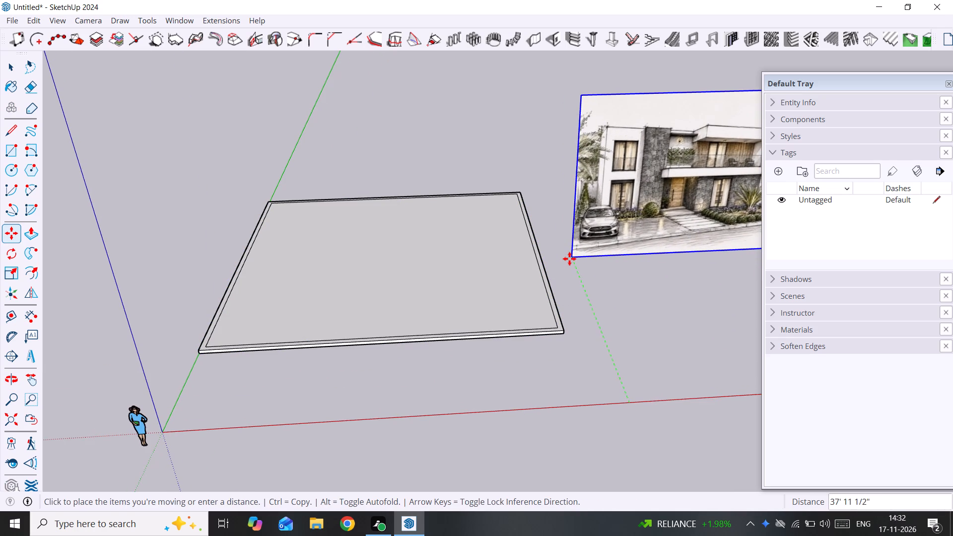
left_click(569, 259)
key("space")
Open the base slab group for editing.
scroll(569, 262, "down", 2)
middle_click_drag(547, 291, 541, 292)
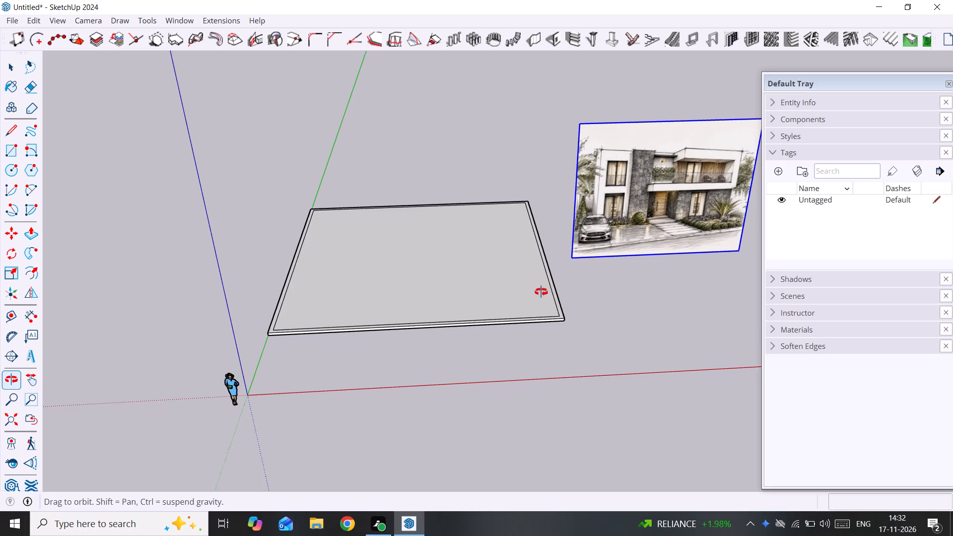
middle_click_drag(541, 292, 437, 285)
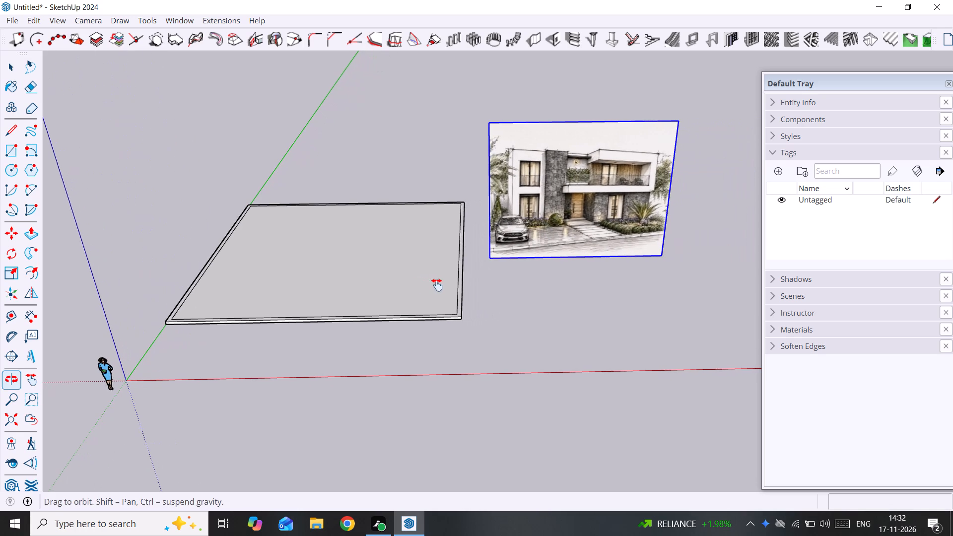
middle_click_drag(437, 285, 437, 287)
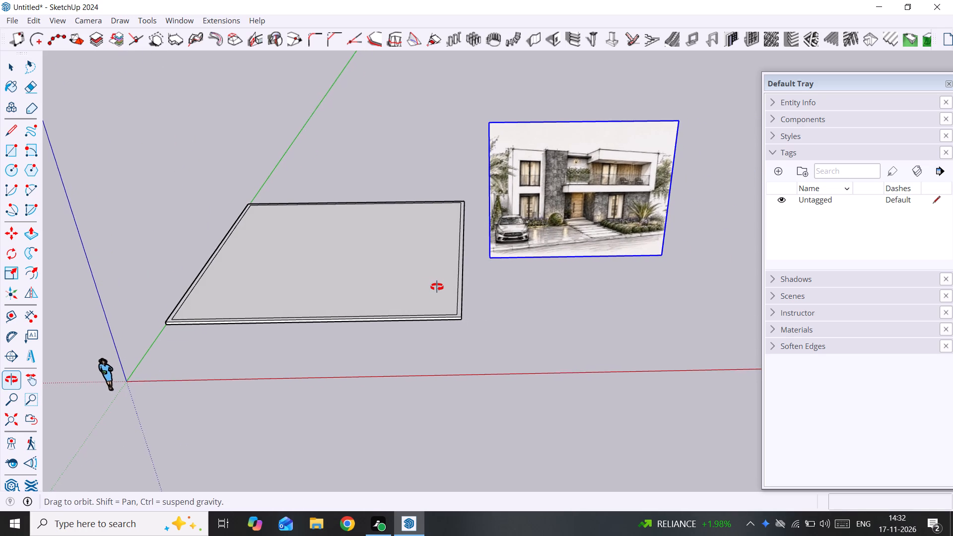
middle_click_drag(437, 287, 440, 288)
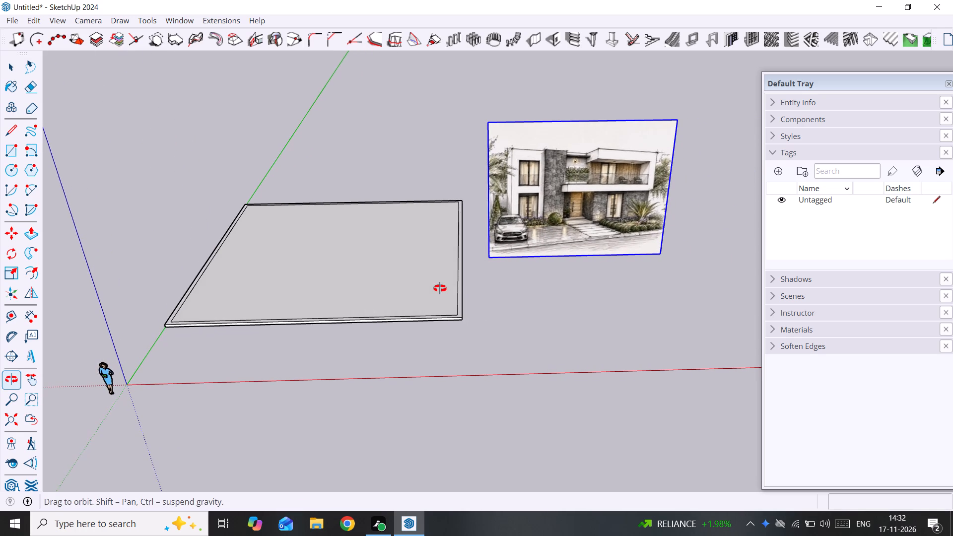
middle_click_drag(440, 288, 448, 291)
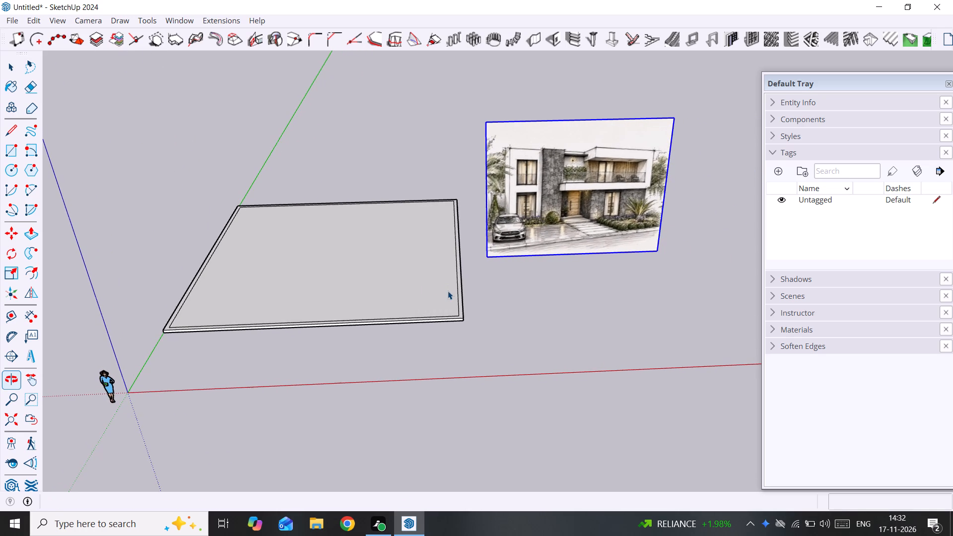
scroll(443, 292, "up", 3)
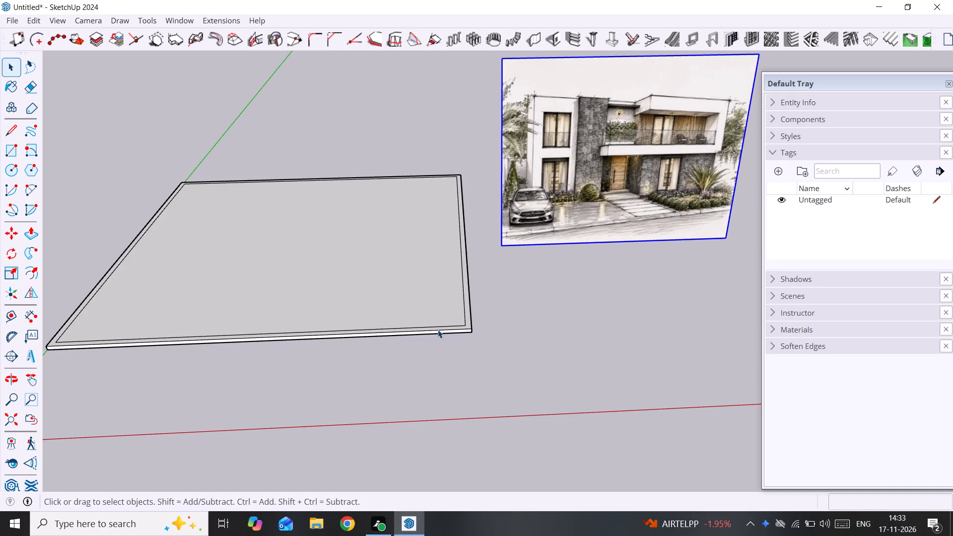
left_click(427, 298)
left_click(427, 298)
Copy the short vertical edge at the slab's front corner nearest the reference image 25' along the front face, following the red axis.
scroll(436, 322, "up", 9)
left_click(452, 335)
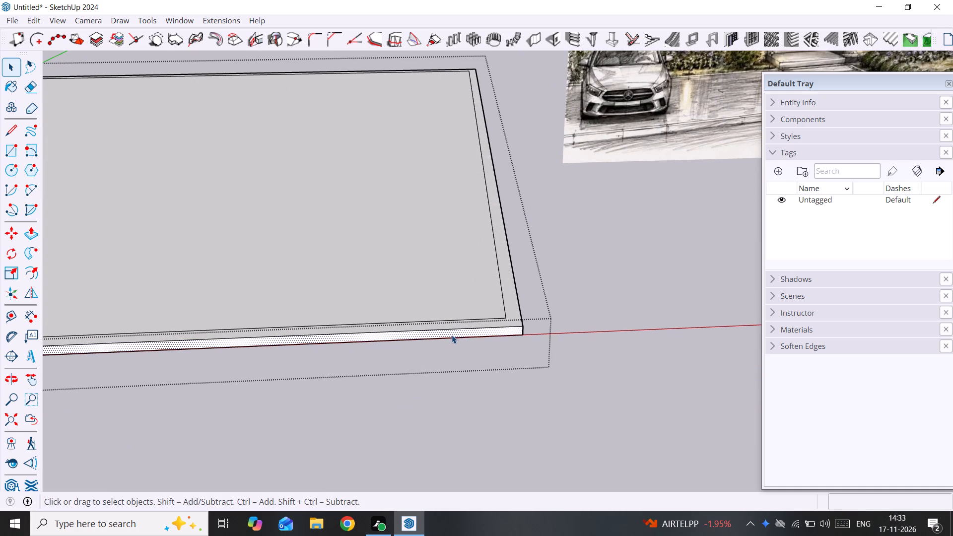
scroll(452, 335, "down", 8)
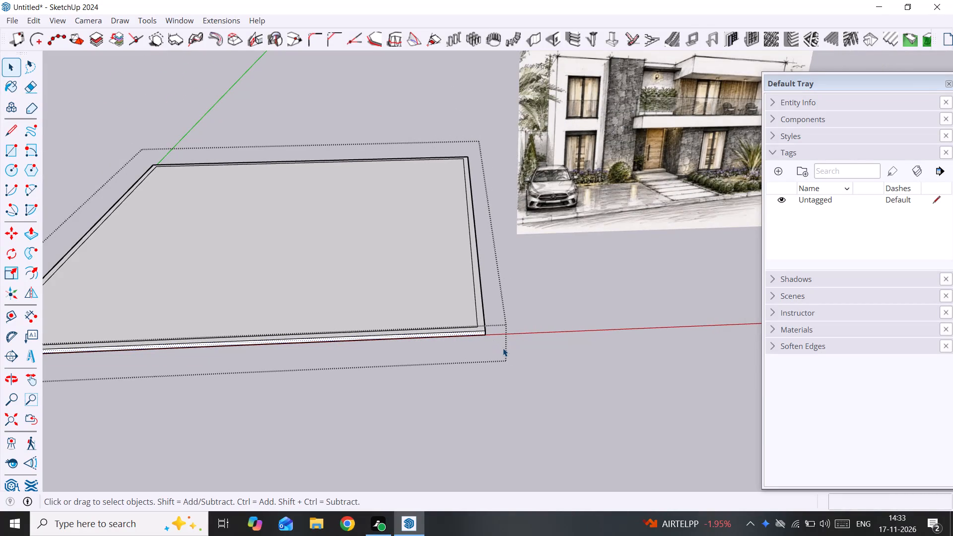
scroll(500, 348, "up", 19)
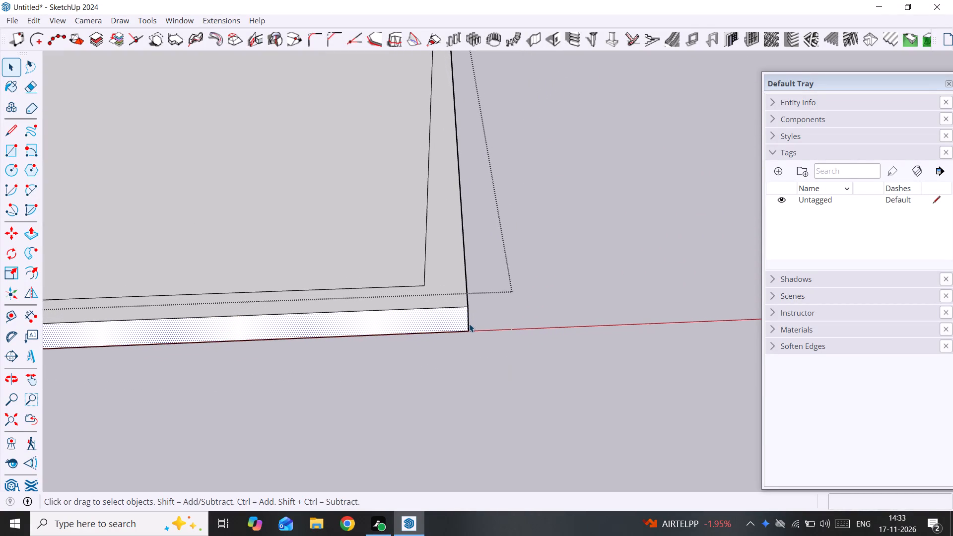
left_click(467, 319)
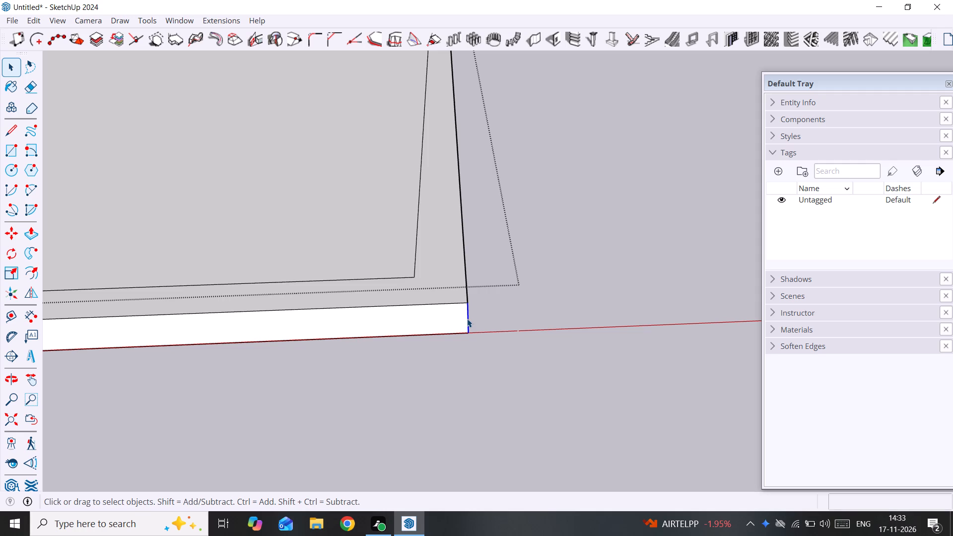
key("m")
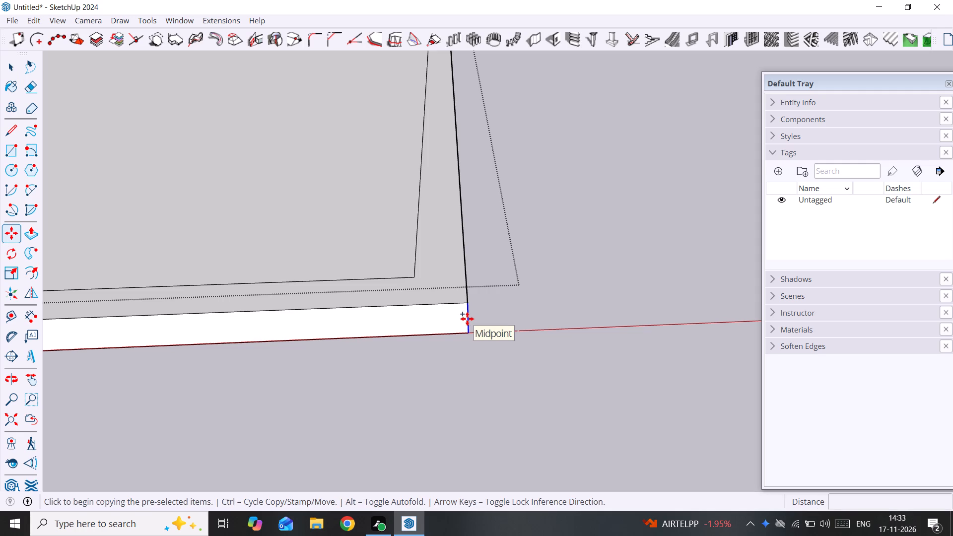
left_click(470, 302)
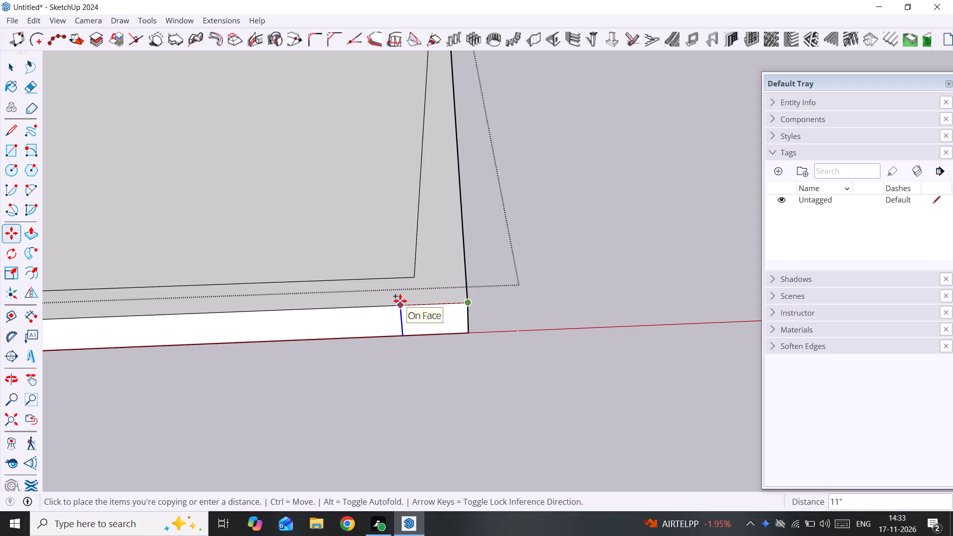
key("Right")
scroll(400, 301, "down", 14)
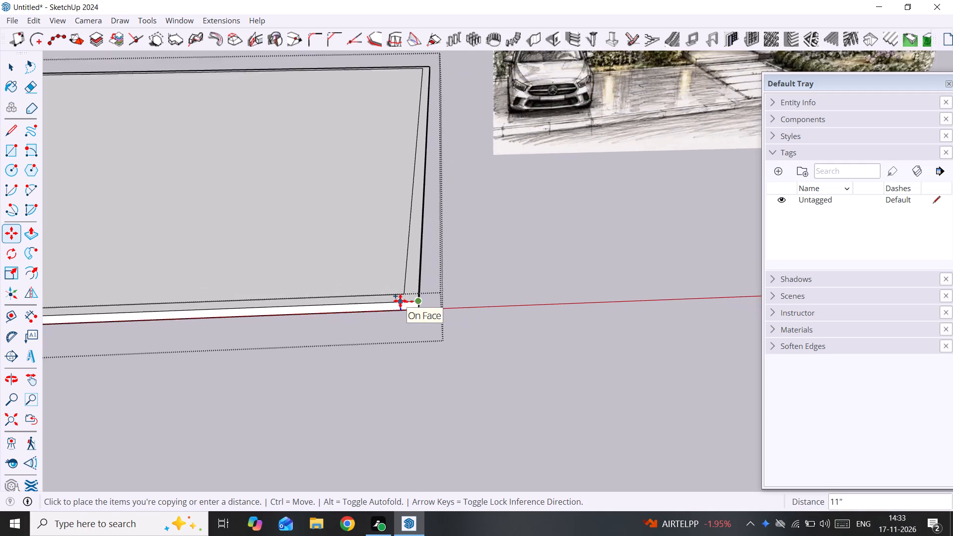
scroll(400, 301, "down", 10)
middle_click_drag(400, 301, 532, 281)
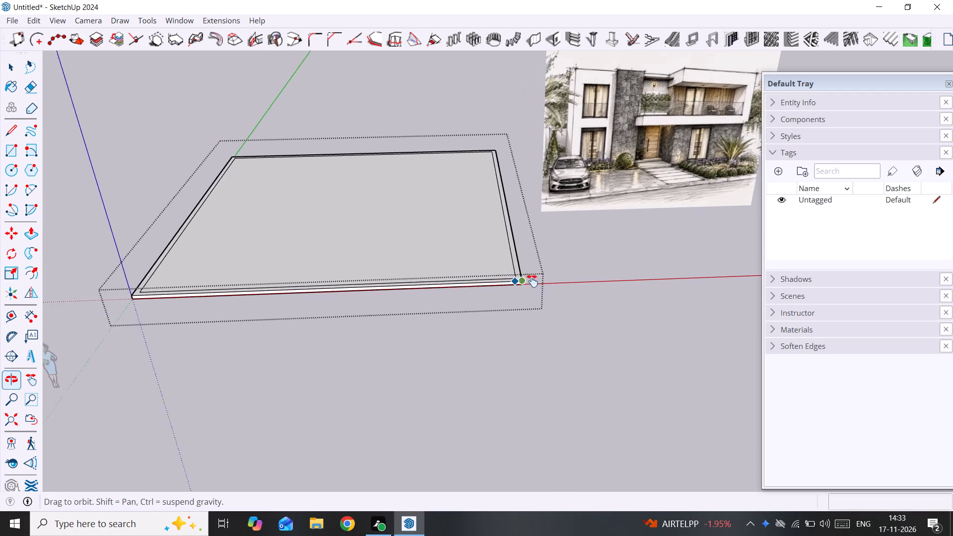
middle_click_drag(532, 281, 574, 281)
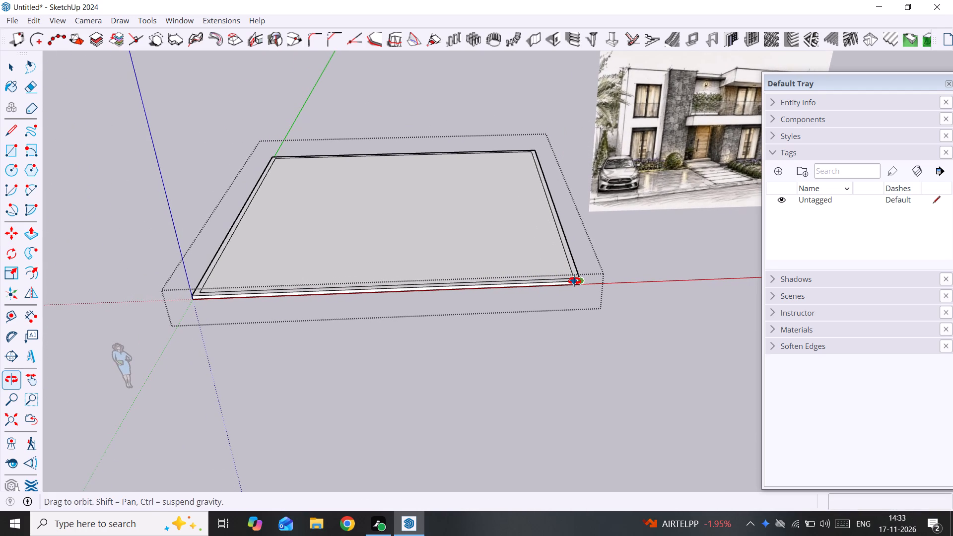
middle_click_drag(574, 281, 575, 282)
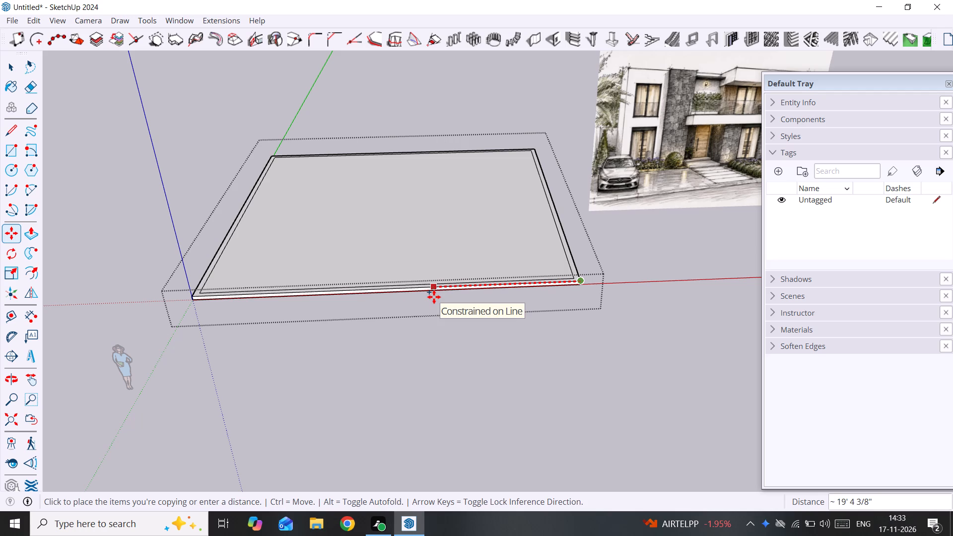
scroll(434, 297, "down", 3)
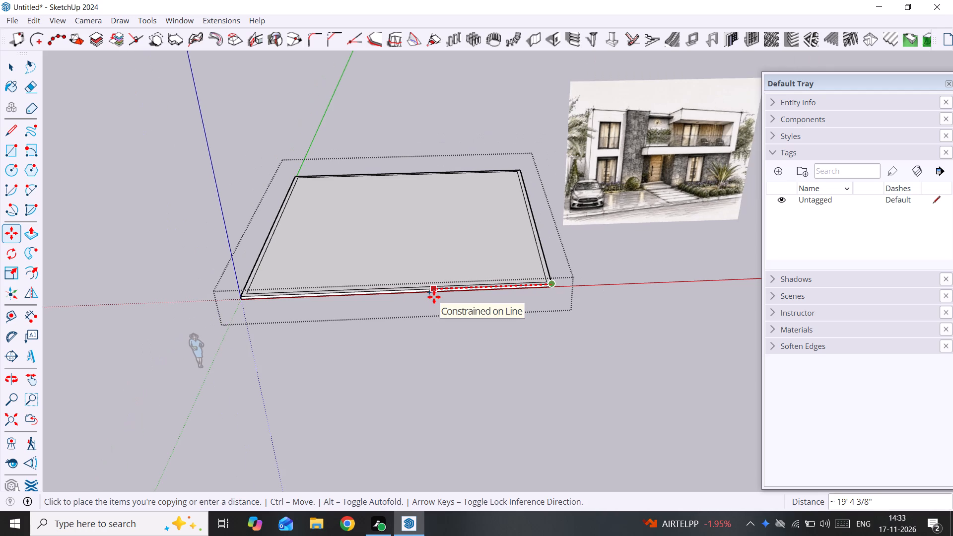
type("25'")
key("Return")
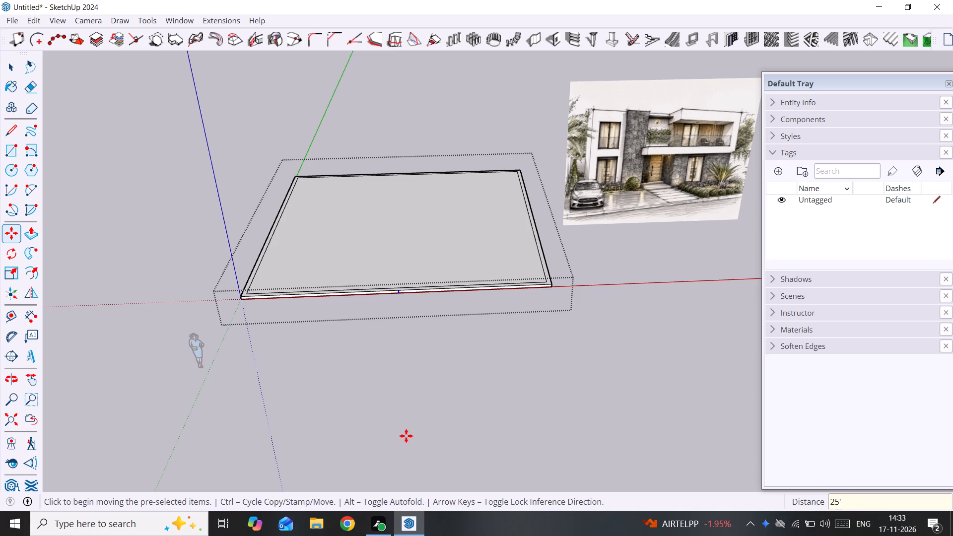
Copy the new vertical edge at the middle of the slab's front face 5' back toward the reference image side.
scroll(389, 347, "up", 8)
scroll(405, 263, "up", 2)
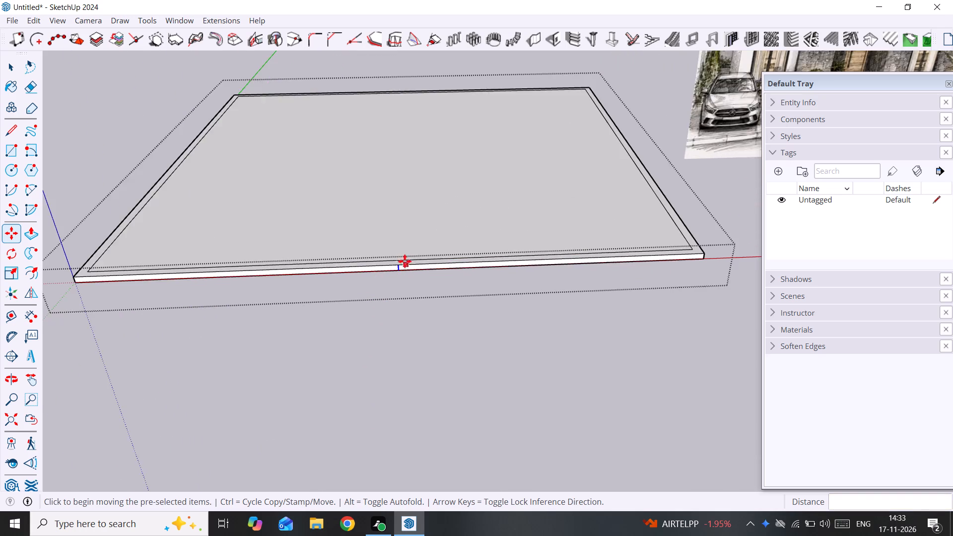
scroll(405, 261, "up", 10)
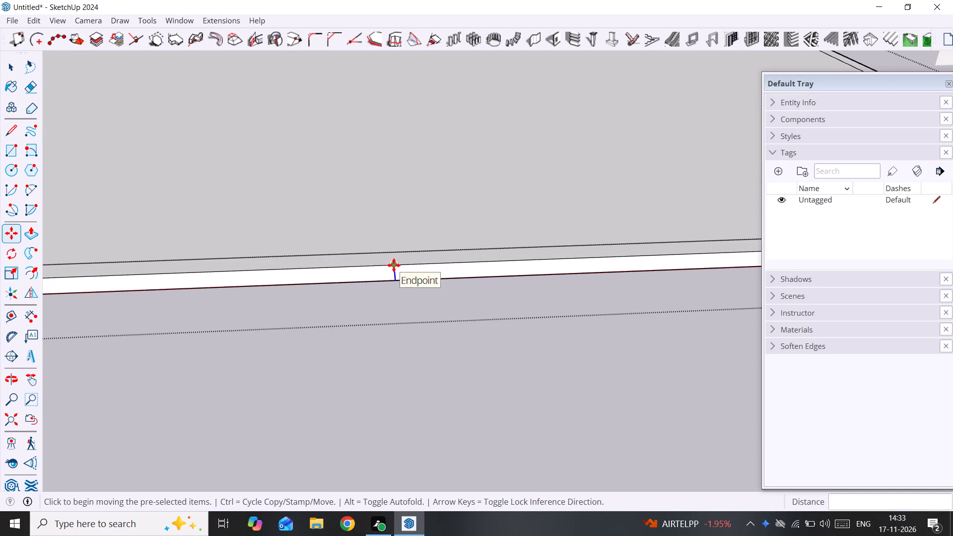
left_click(394, 265)
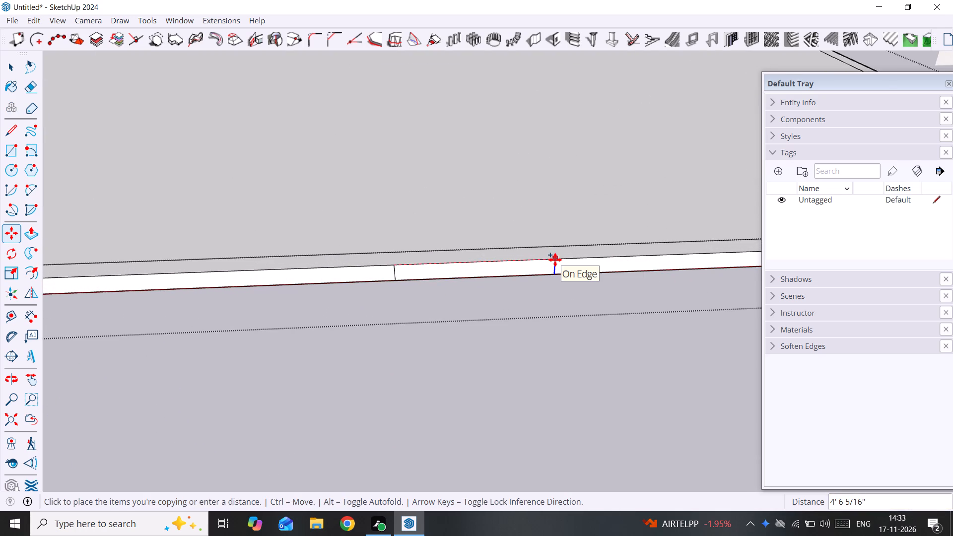
type("5'")
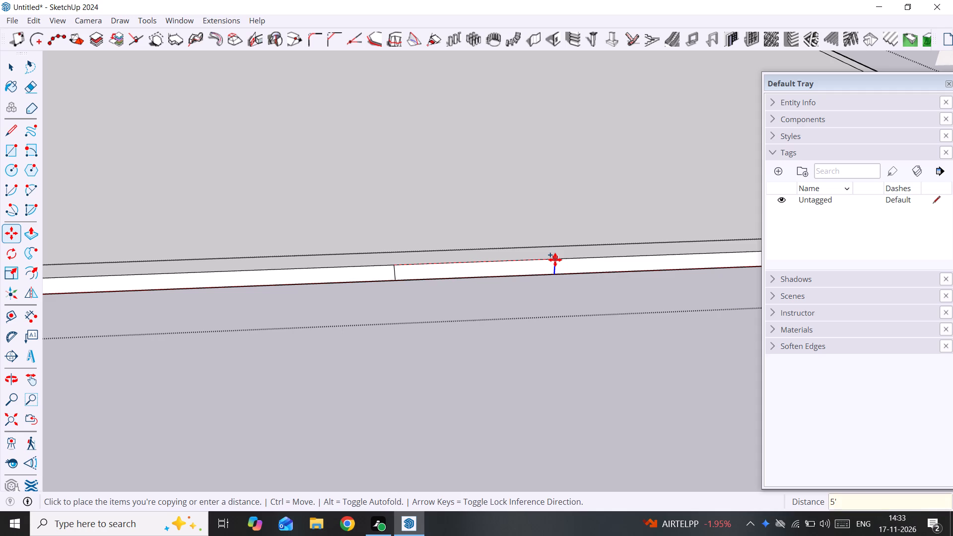
key("Return")
key("space")
Push/Pull the front face section between the 5' division line and the corner nearest the reference image outward by 10'.
scroll(555, 260, "down", 19)
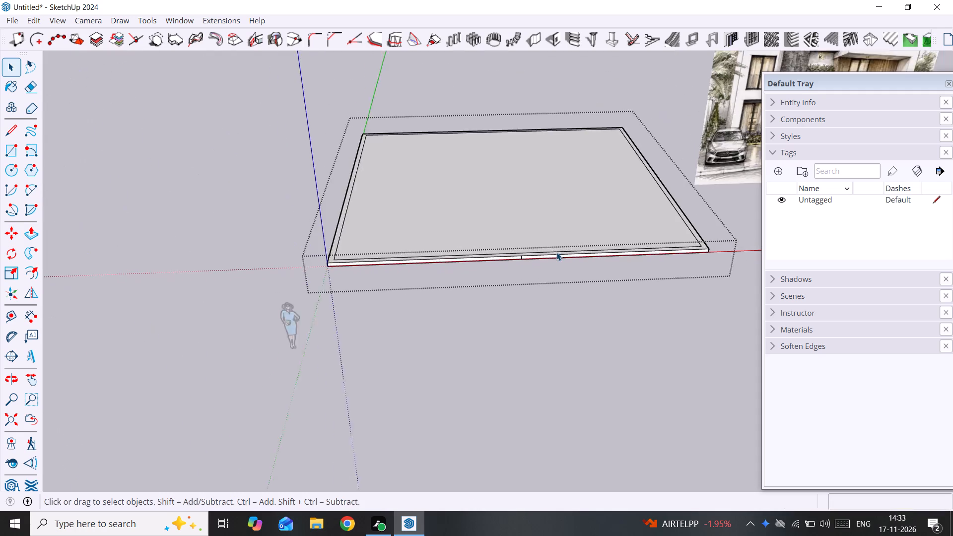
middle_click_drag(557, 251, 320, 275, "shift")
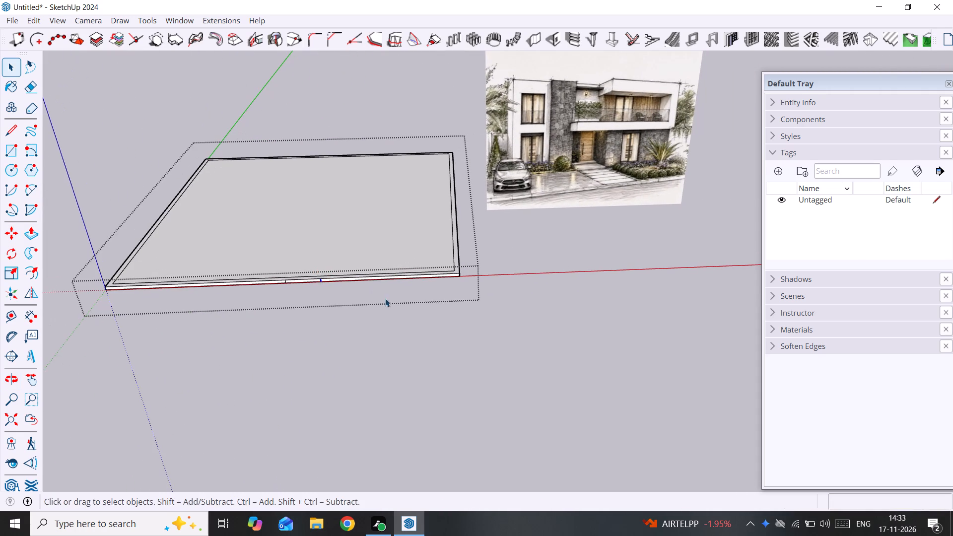
scroll(372, 294, "up", 8)
left_click(388, 266)
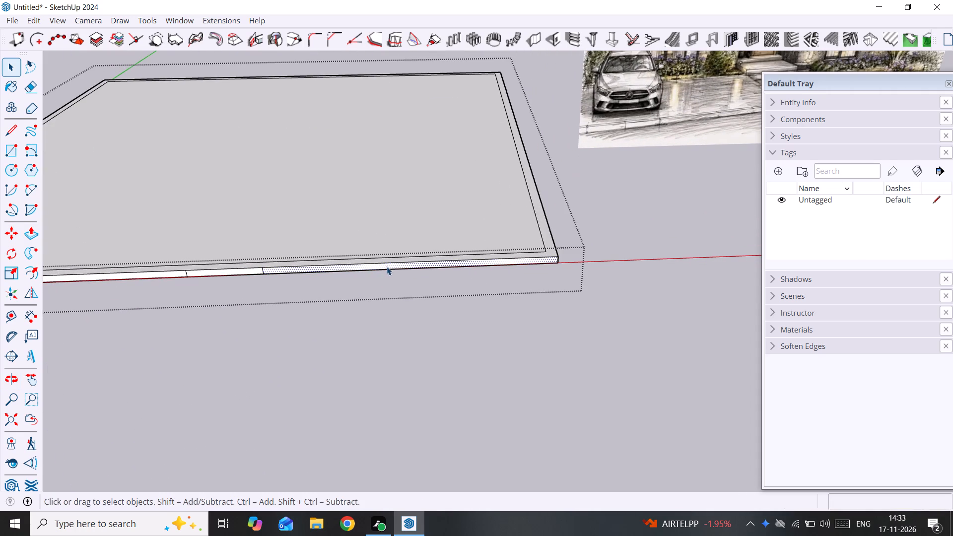
key("p")
left_click(386, 267)
scroll(421, 351, "down", 2)
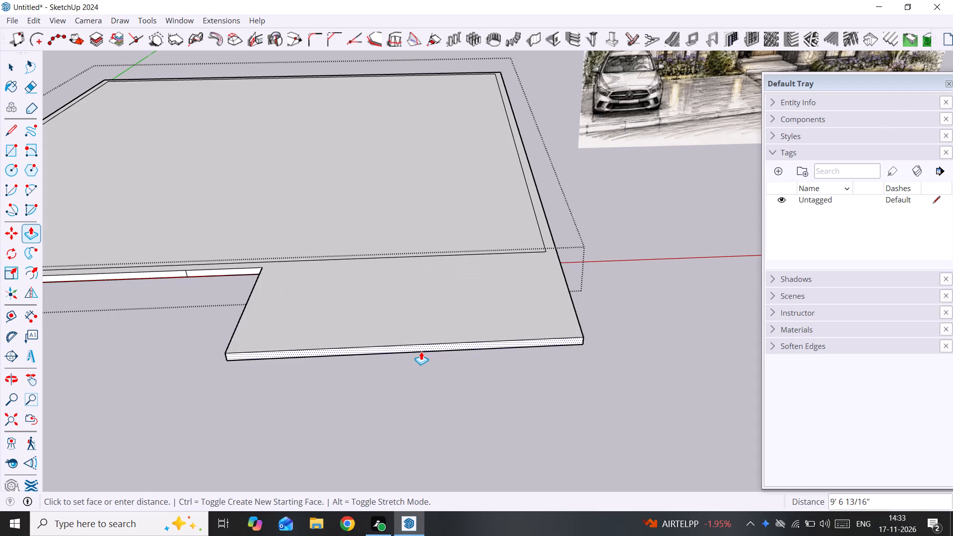
scroll(421, 351, "down", 12)
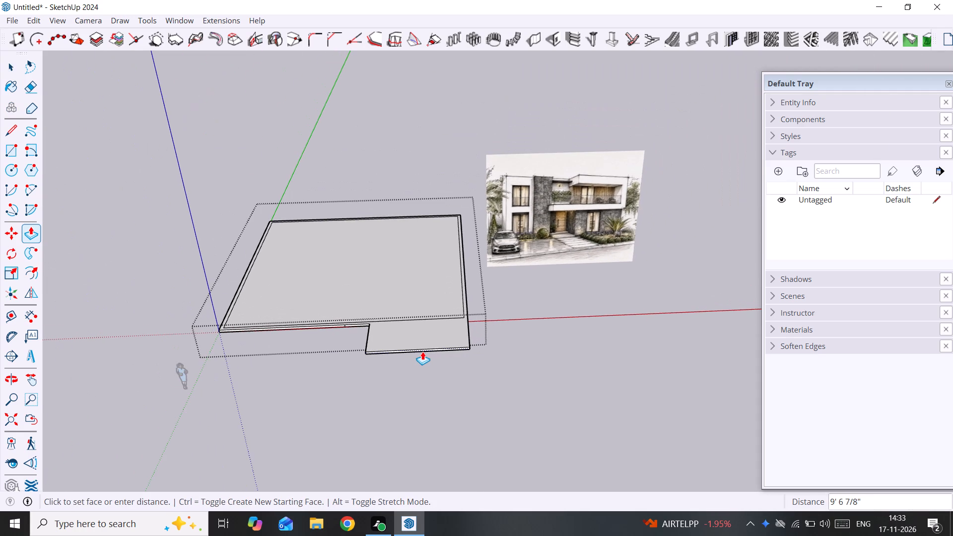
scroll(422, 351, "down", 3)
middle_click_drag(422, 351, 436, 303, "shift")
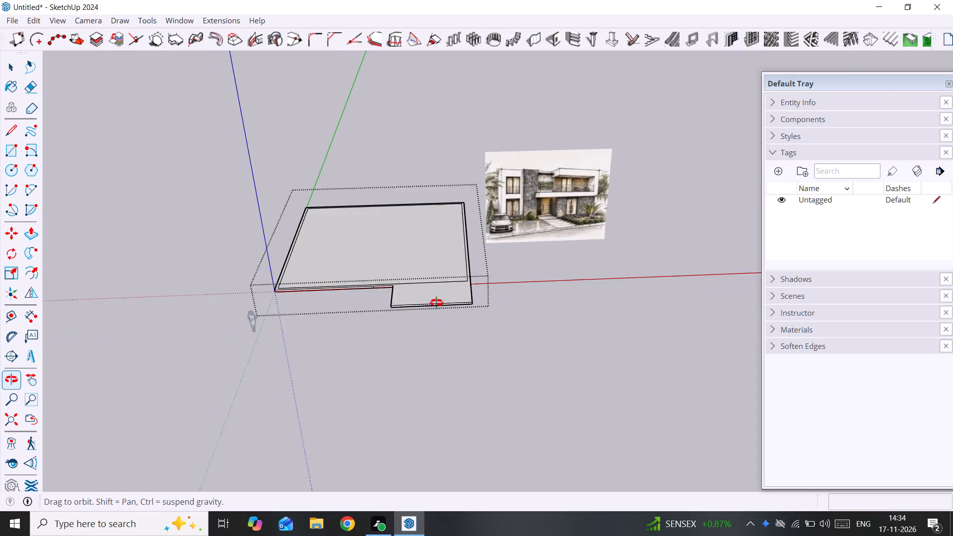
middle_click_drag(436, 303, 437, 358, "shift")
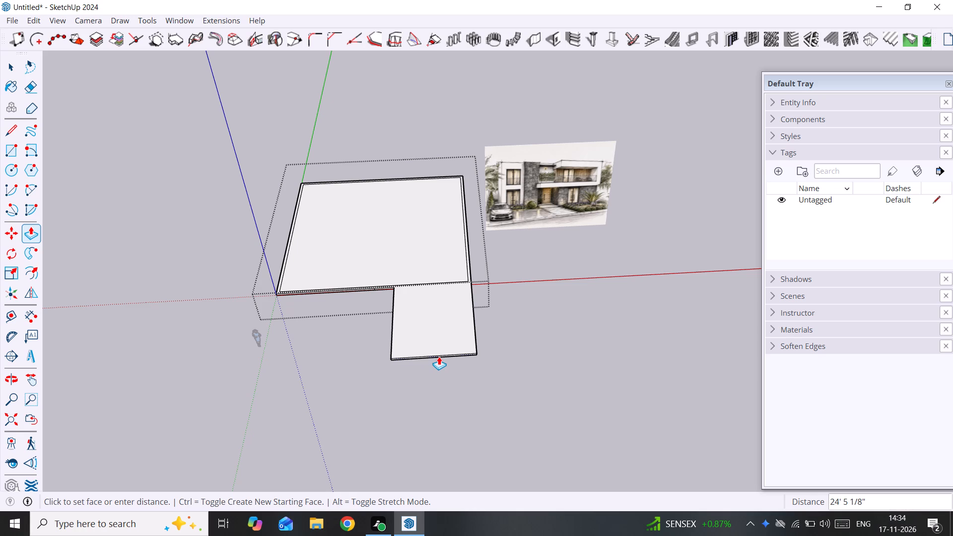
scroll(439, 356, "up", 1)
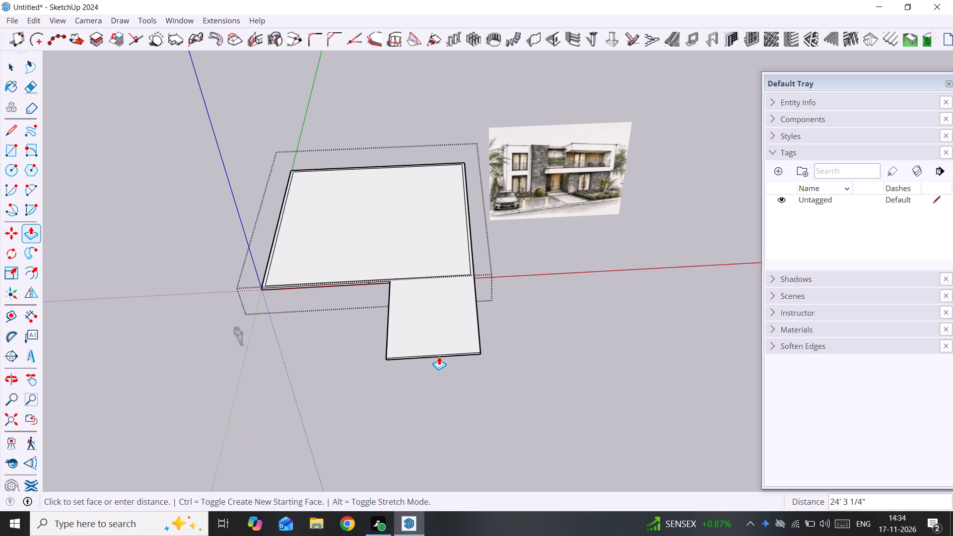
scroll(439, 356, "up", 1)
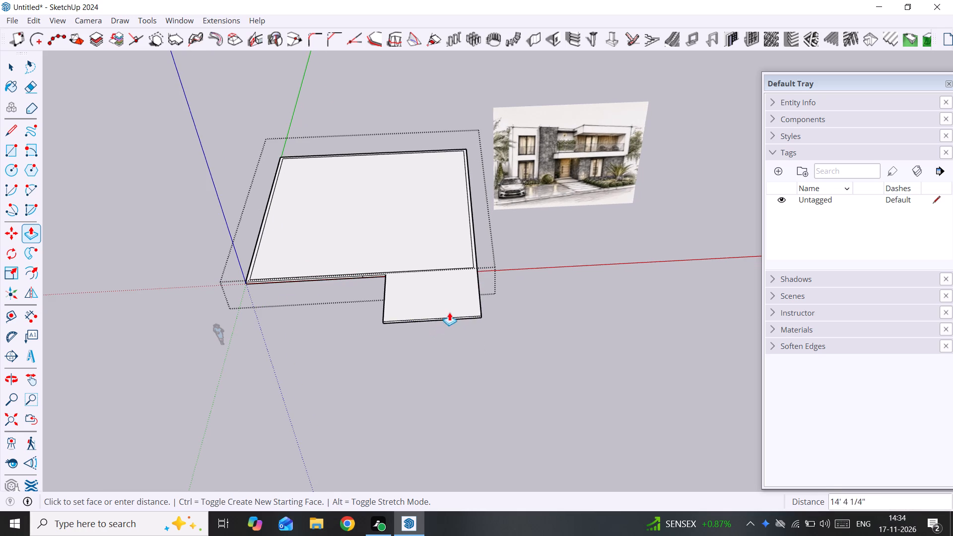
scroll(449, 319, "up", 2)
middle_click_drag(449, 320, 486, 314)
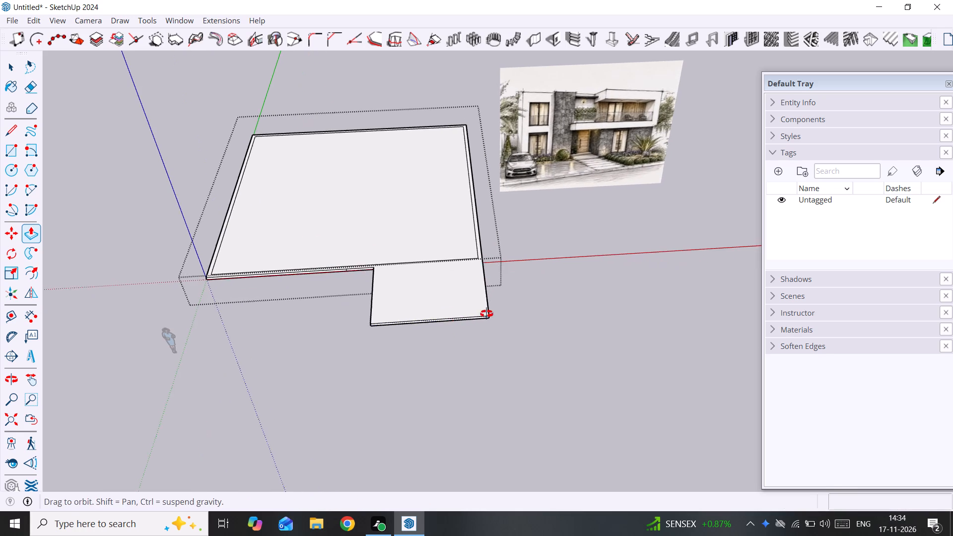
middle_click_drag(486, 314, 564, 290)
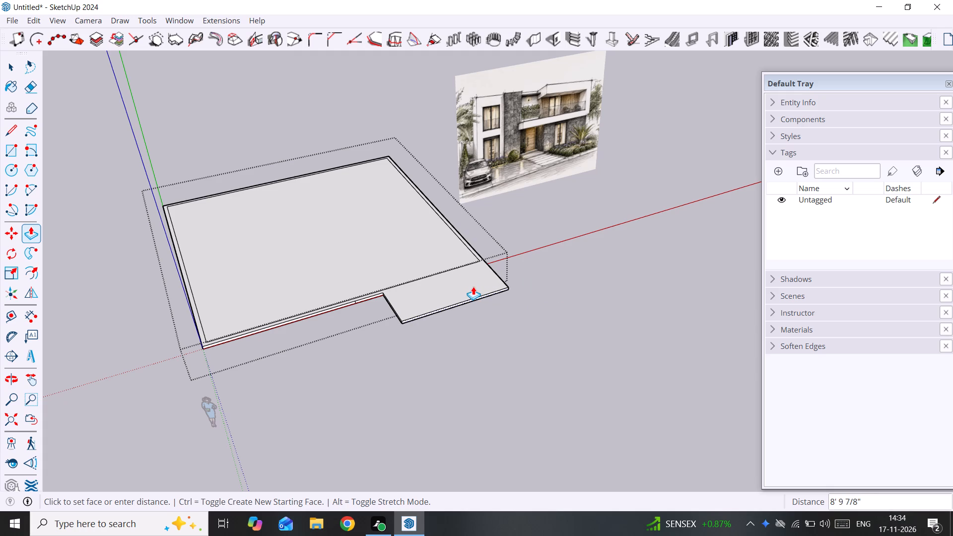
type("10'")
key("Return")
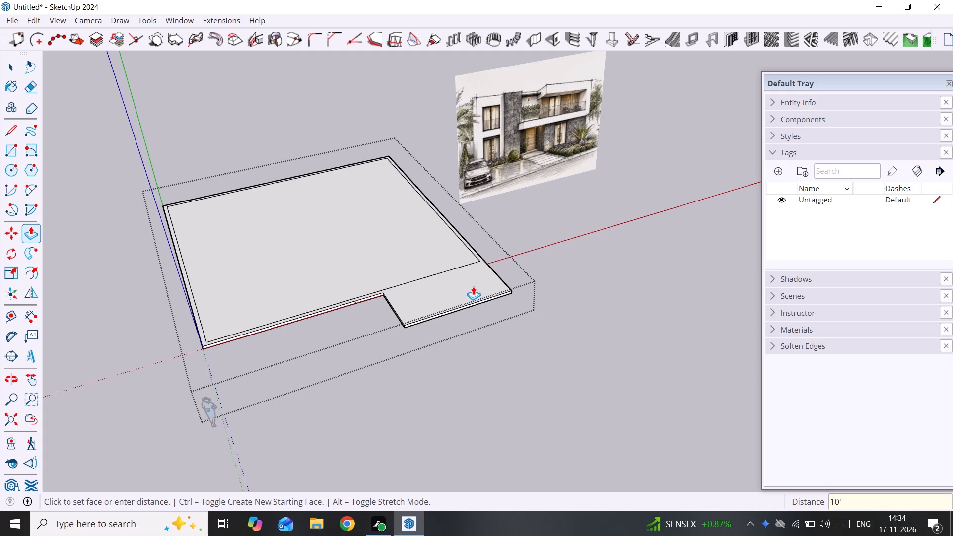
Examine the slab's front projection from several angles and compare it with the house in the reference image.
scroll(453, 351, "up", 3)
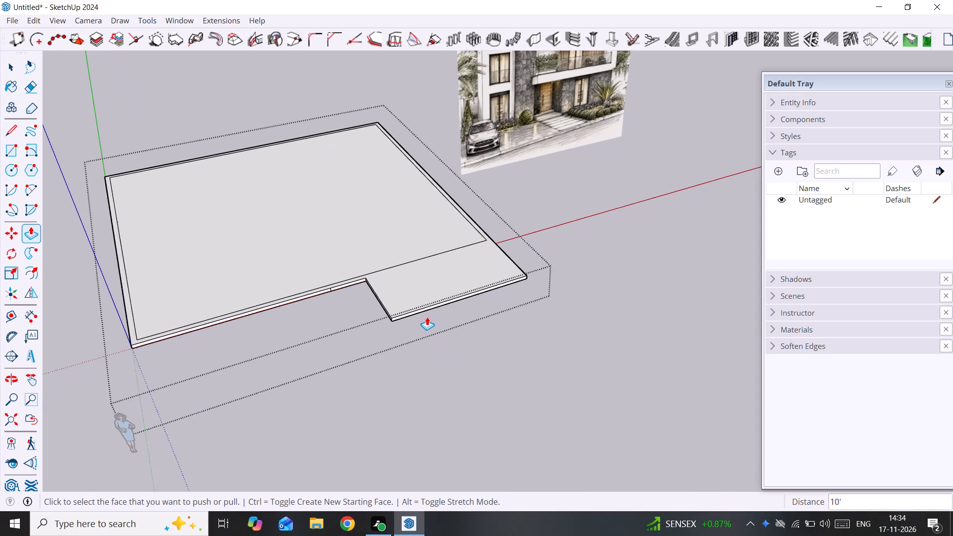
scroll(421, 310, "up", 3)
middle_click_drag(410, 313, 295, 354)
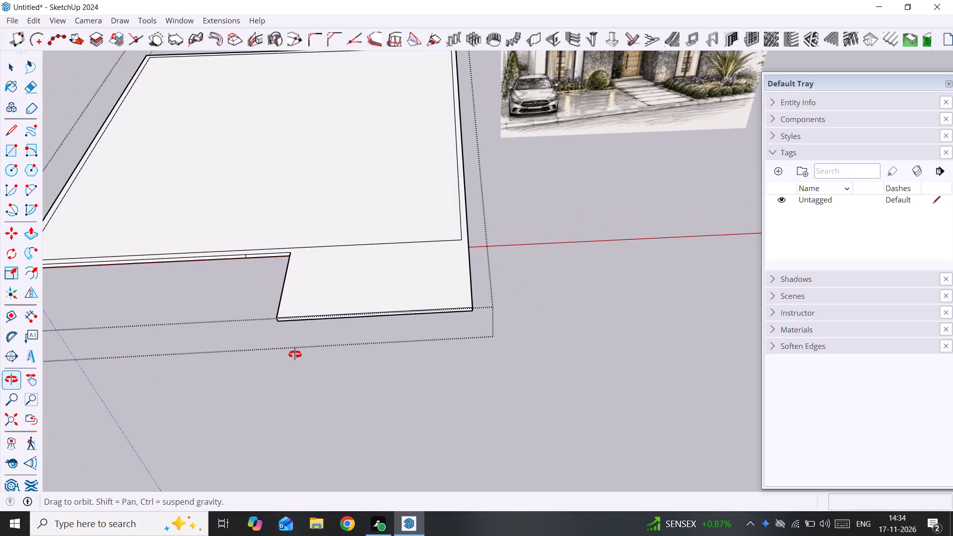
middle_click_drag(295, 354, 407, 298)
scroll(421, 286, "up", 8)
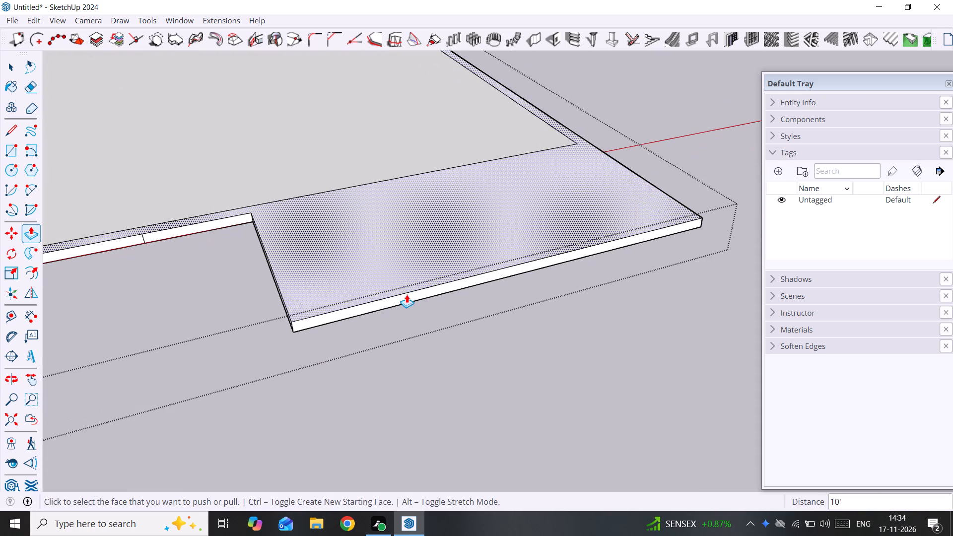
scroll(399, 299, "down", 19)
middle_click_drag(400, 299, 386, 285, "shift")
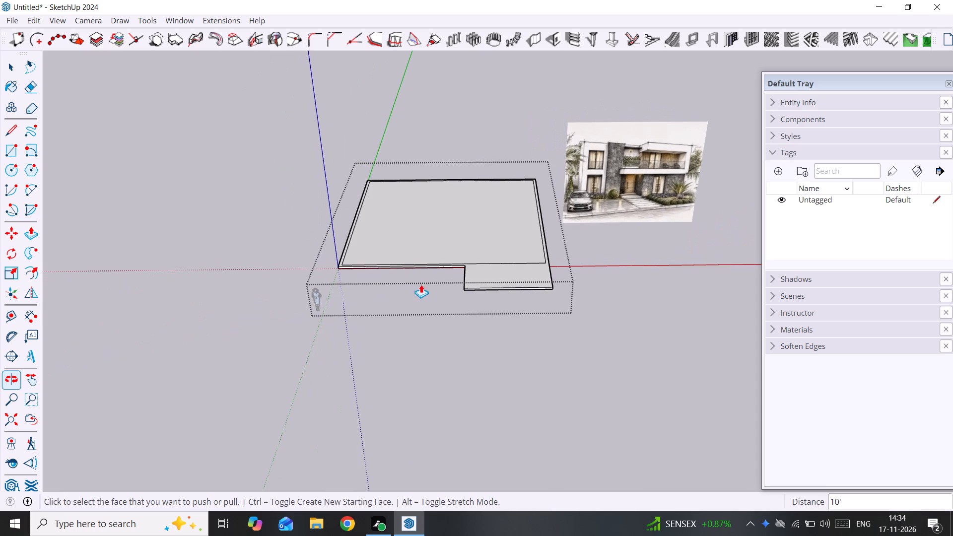
scroll(432, 283, "up", 3)
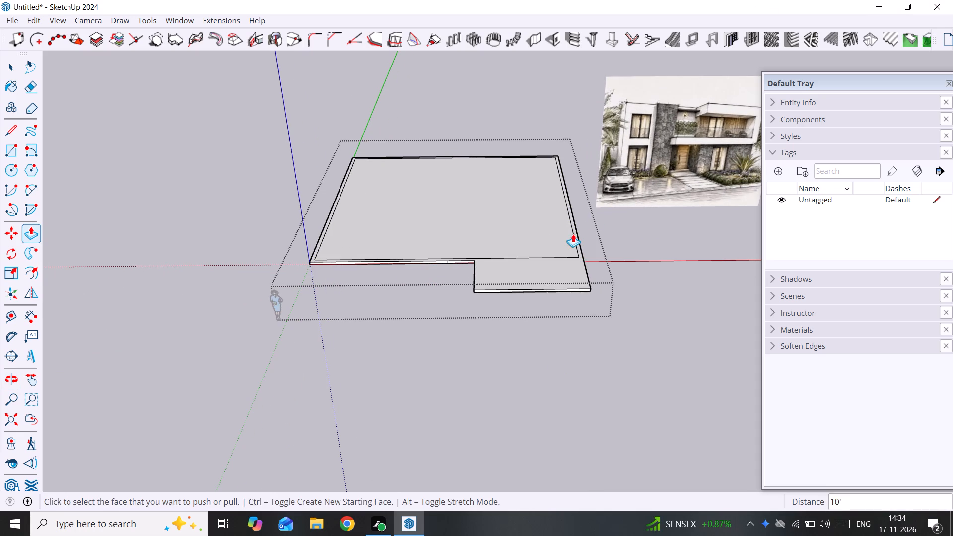
scroll(590, 192, "up", 2)
middle_click_drag(585, 193, 561, 195, "shift")
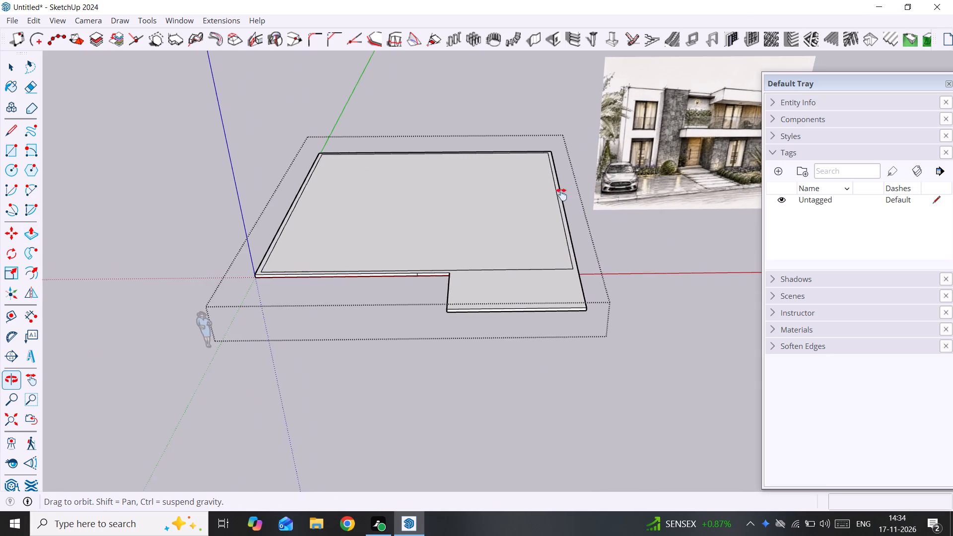
middle_click_drag(561, 195, 566, 259, "shift")
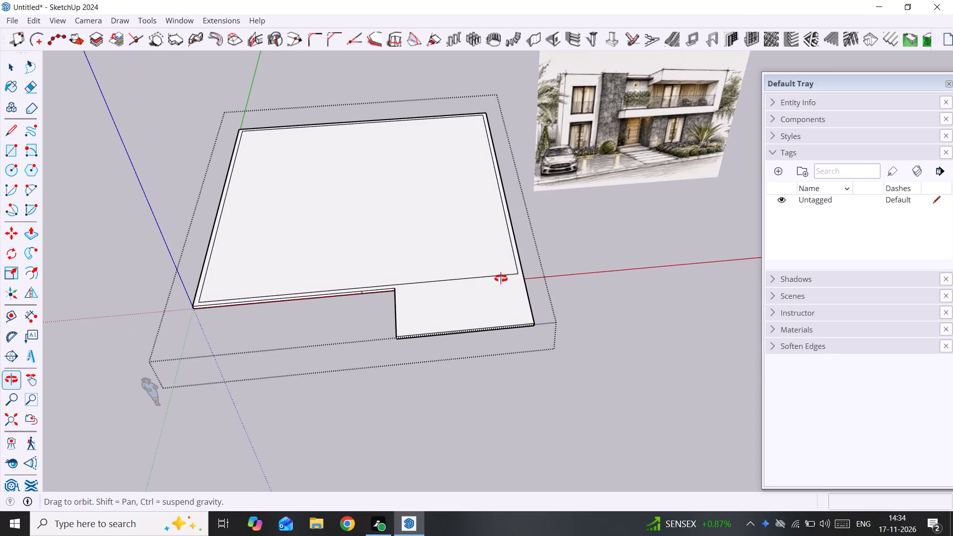
Delete the four inner offset edges that outline the original square on the slab's top face.
key("space")
left_click(491, 275)
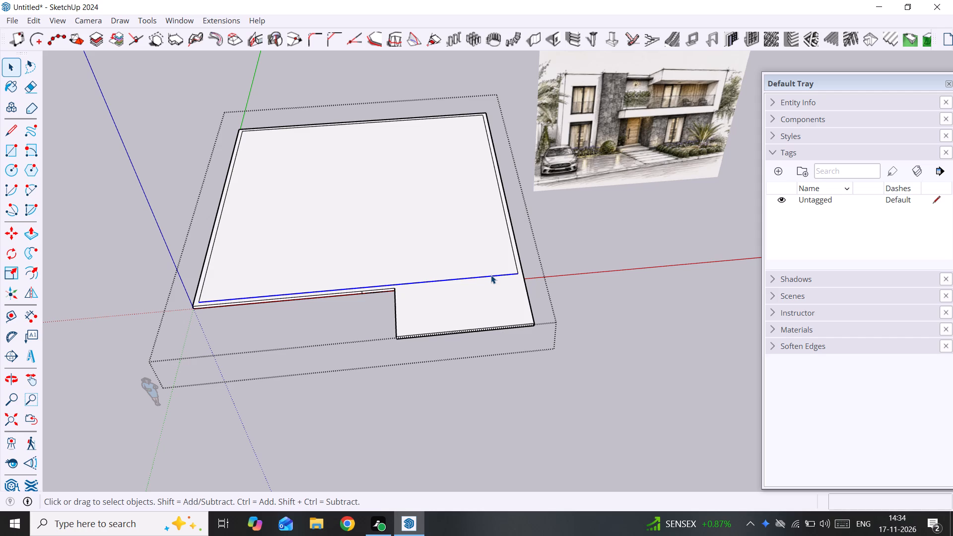
left_click(516, 254, "ctrl")
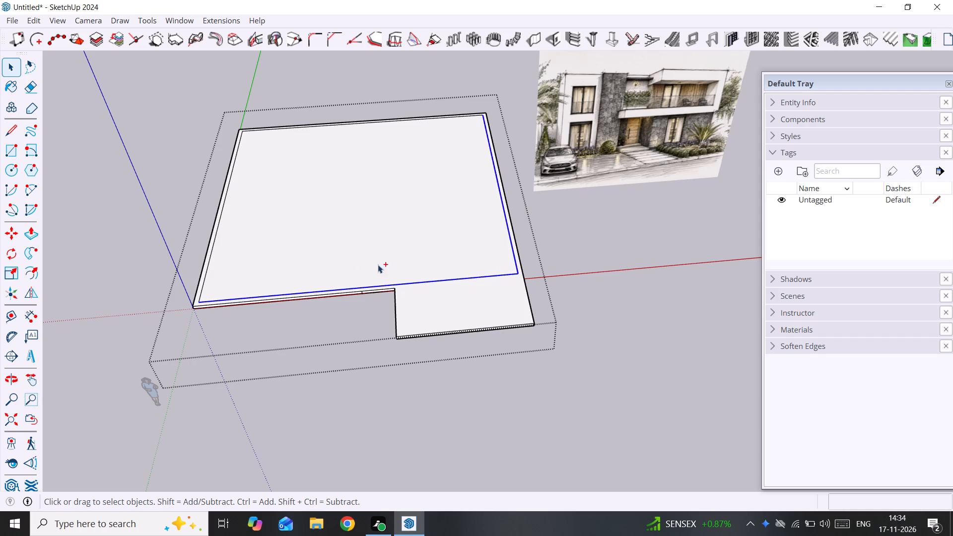
left_click(203, 294, "ctrl")
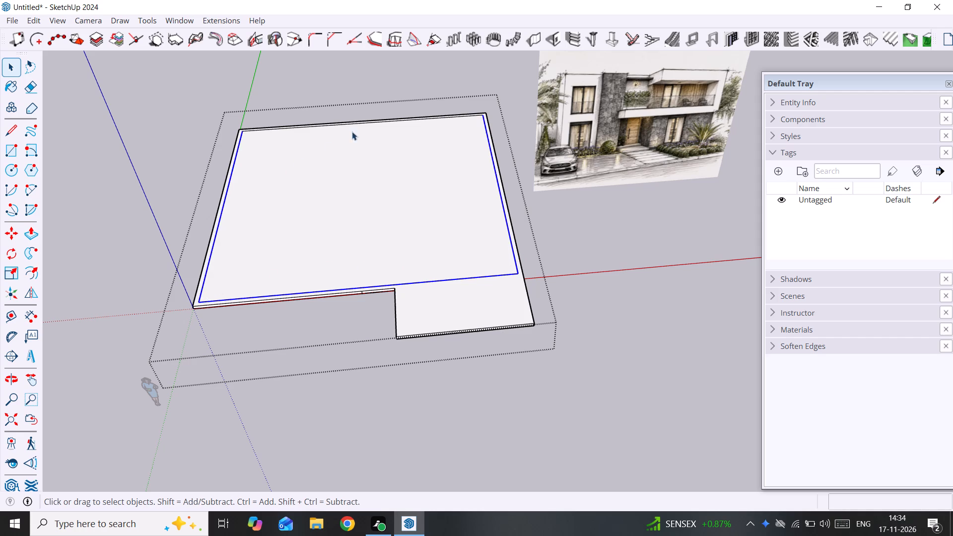
scroll(374, 120, "up", 5)
middle_click_drag(382, 118, 385, 244)
scroll(478, 72, "up", 5)
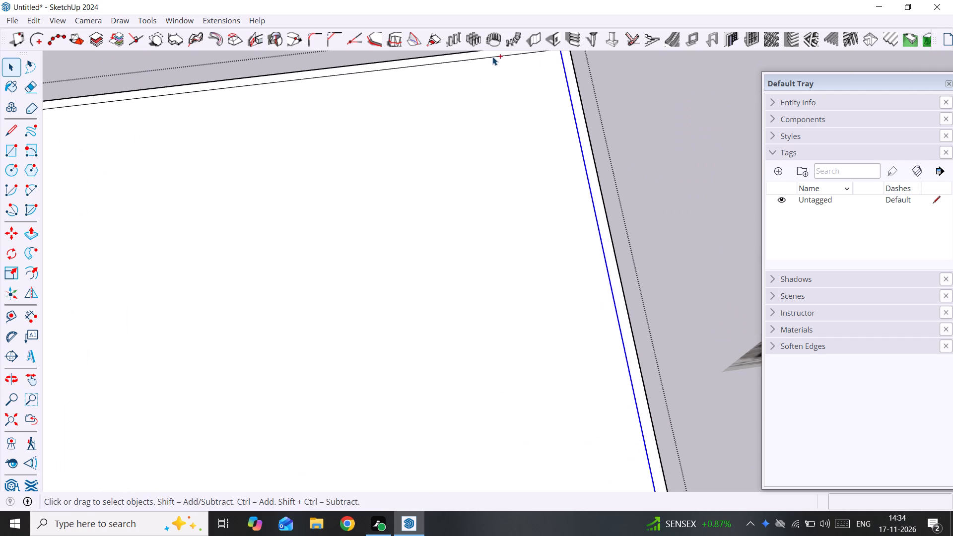
left_click(492, 57, "ctrl")
scroll(488, 95, "down", 9)
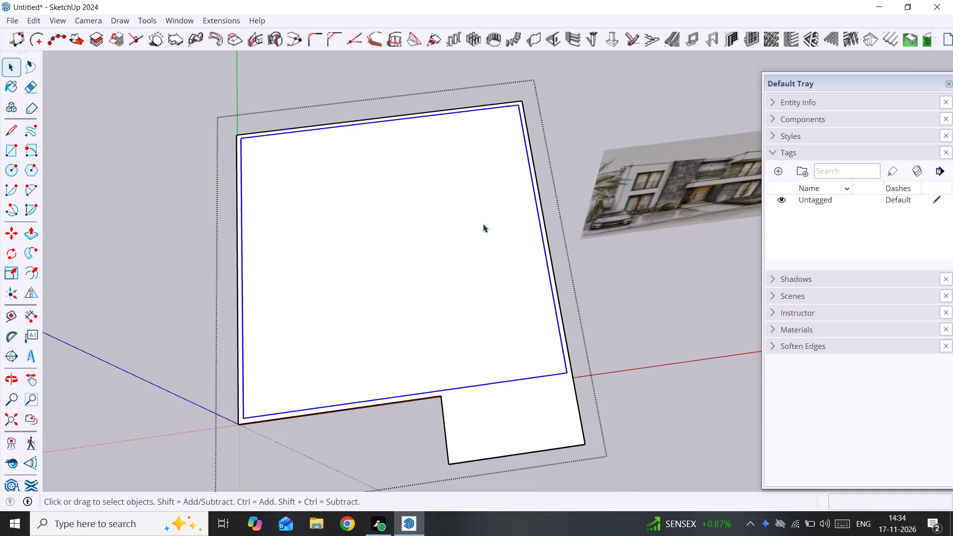
key("Delete")
Offset the outline of the slab's whole top face, including the front projection, inward by 9".
scroll(481, 245, "down", 5)
middle_click_drag(478, 248, 454, 54)
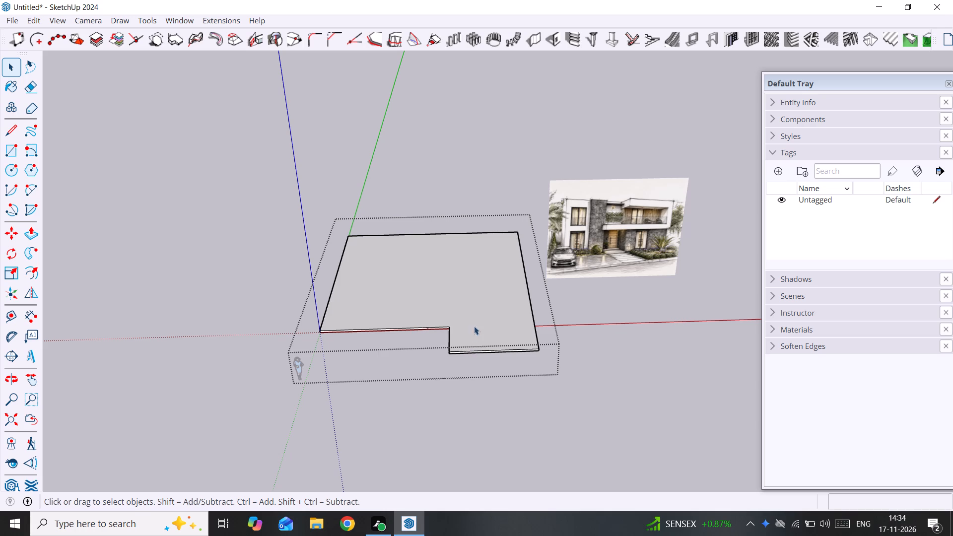
scroll(477, 245, "up", 3)
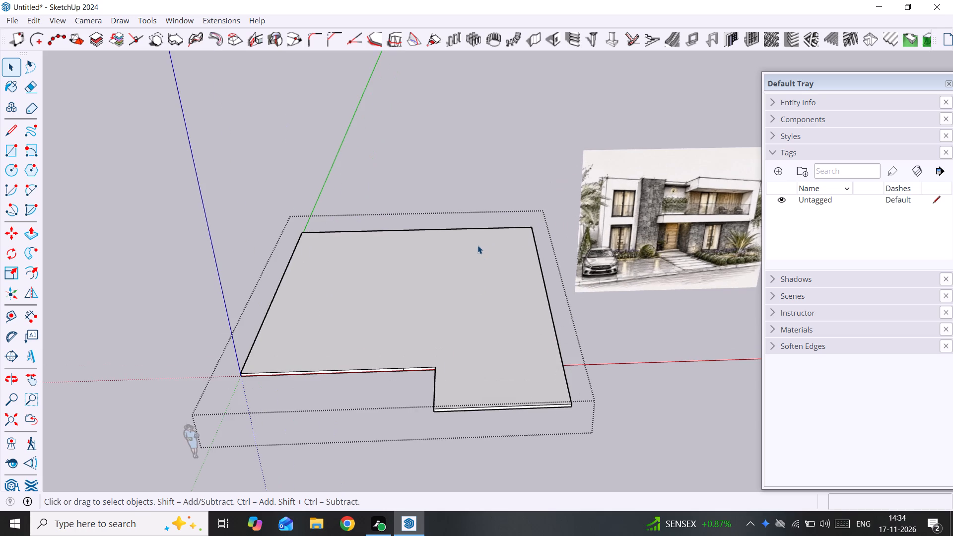
left_click(481, 264)
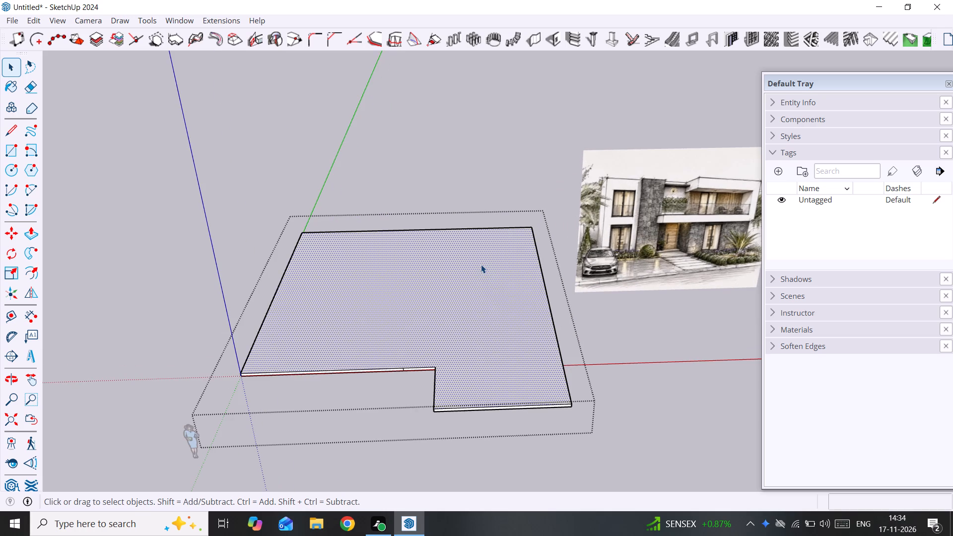
key("f")
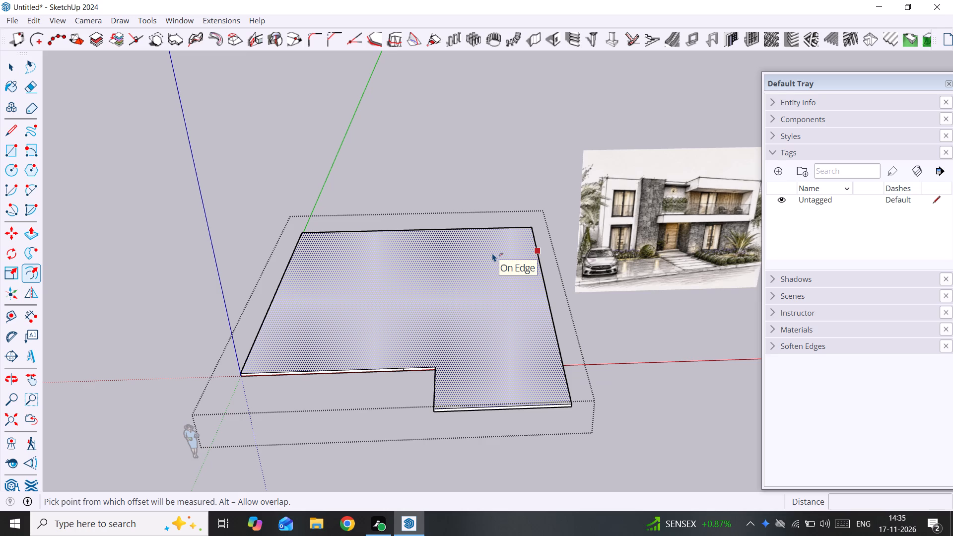
double_click(492, 253)
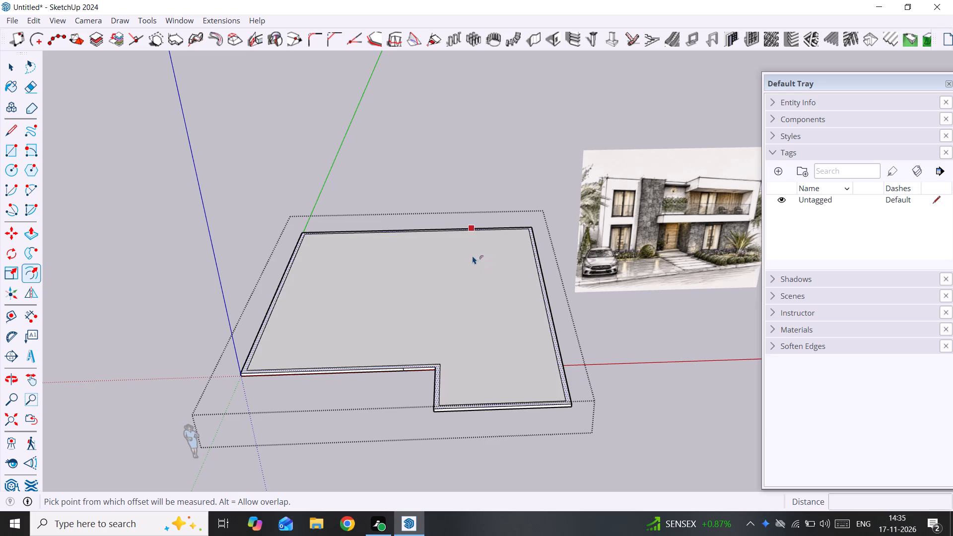
key("ctrl+z")
left_click_drag(494, 256, 515, 256, "ctrl")
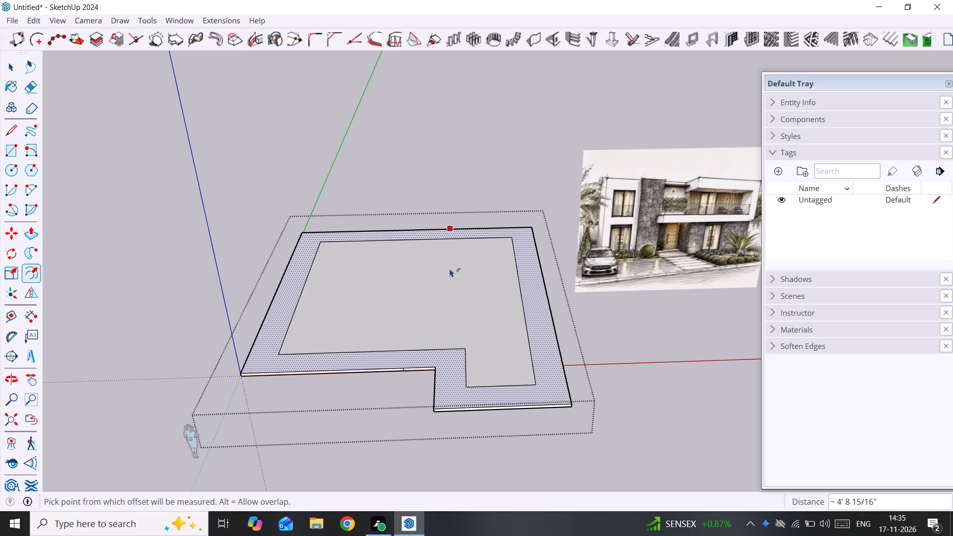
key("ctrl+z")
left_click(511, 268)
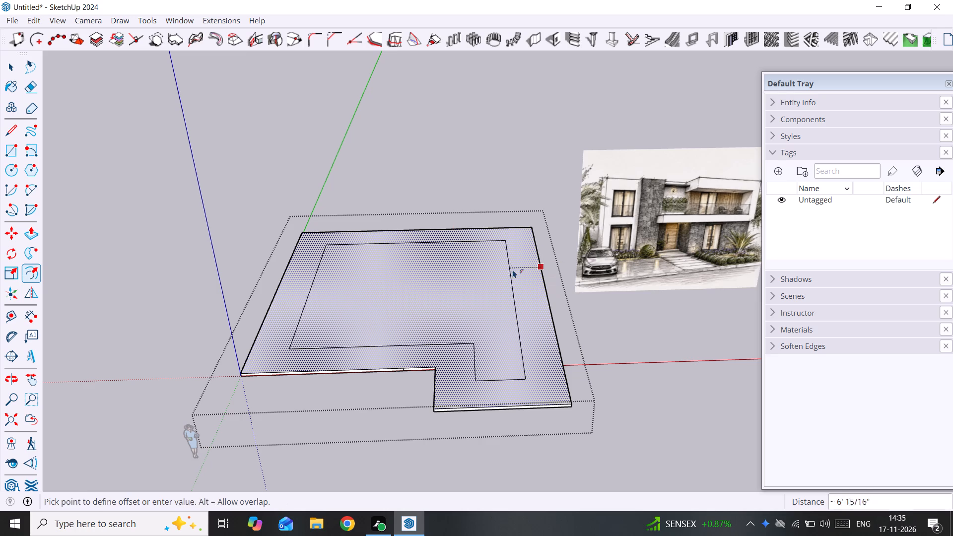
type("9\"")
key("Return")
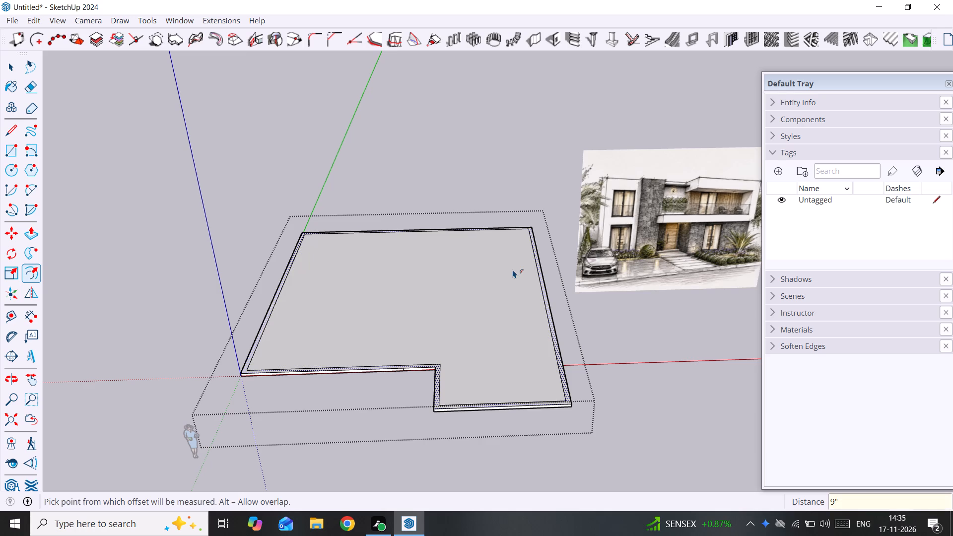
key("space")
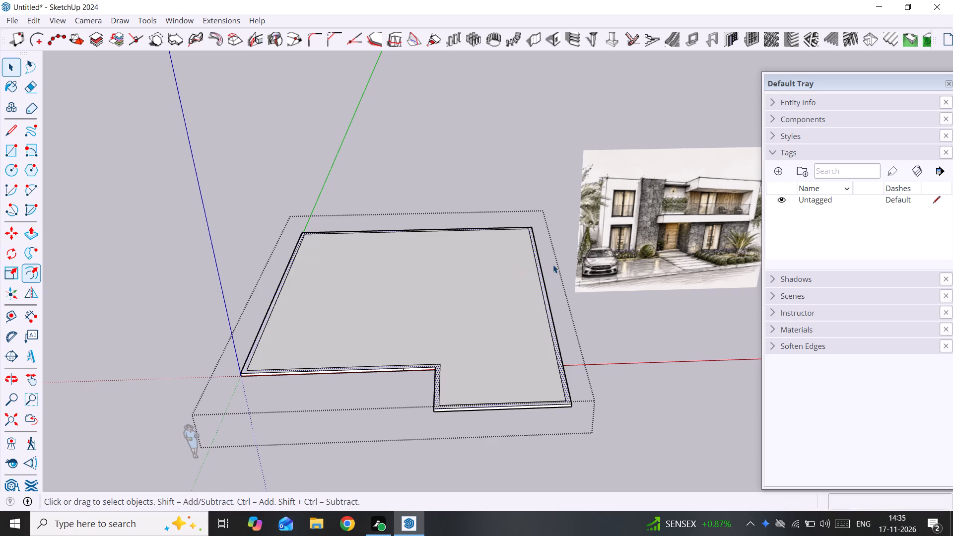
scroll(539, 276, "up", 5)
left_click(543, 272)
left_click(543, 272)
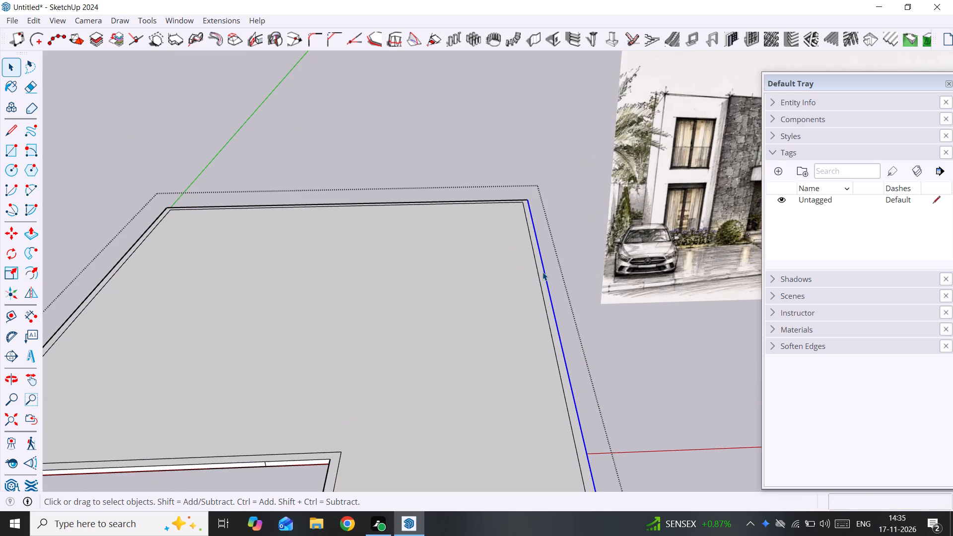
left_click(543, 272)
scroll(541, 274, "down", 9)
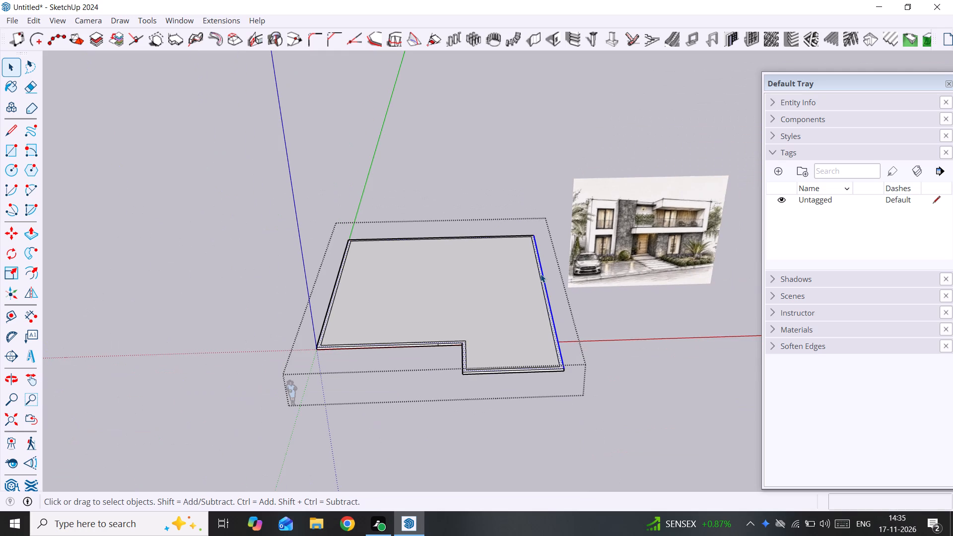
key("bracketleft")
Clear the edge selection and leave editing of the slab group.
scroll(555, 246, "up", 3)
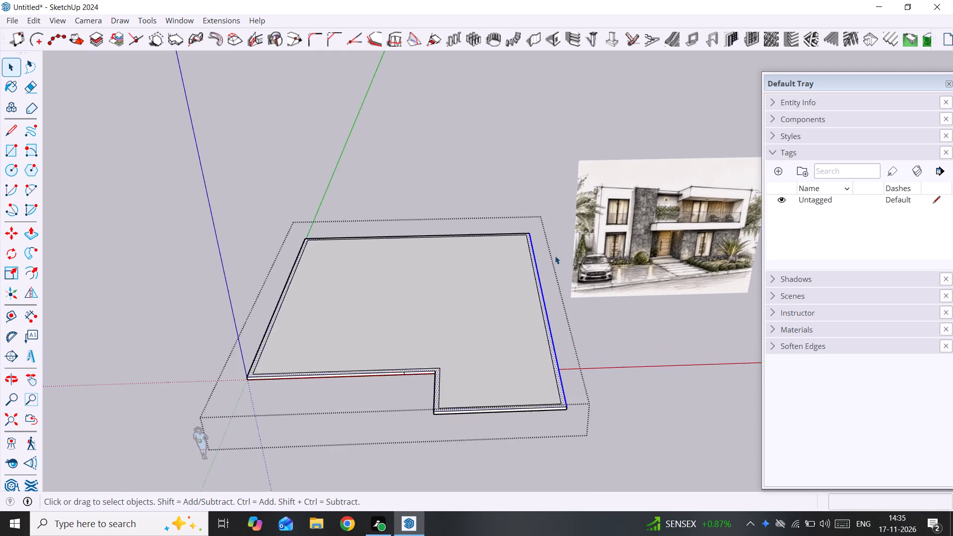
middle_click_drag(555, 259, 567, 351)
left_click(617, 328)
Compare the wall types offered by the 1001bit Create Walls tool and choose type 1.
scroll(323, 174, "up", 6)
scroll(286, 196, "up", 13)
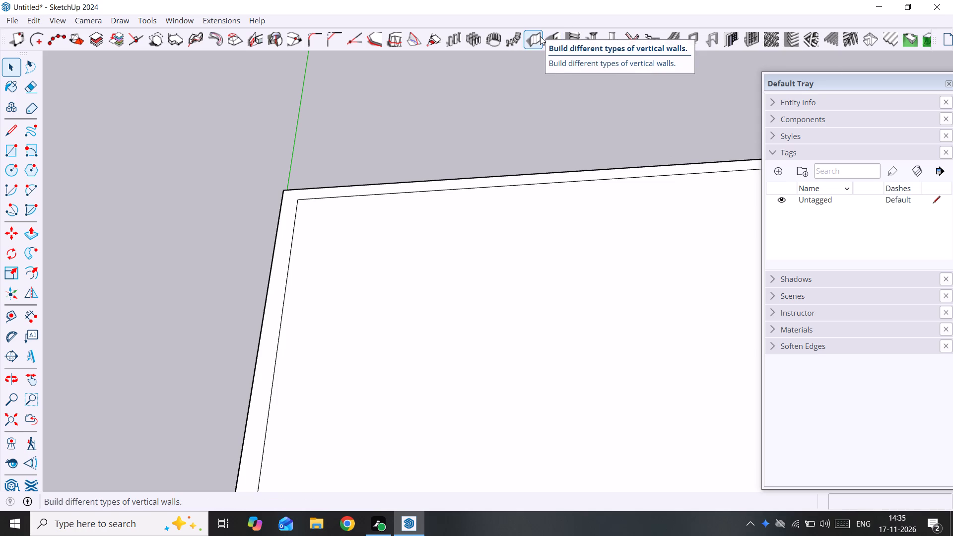
left_click(540, 36)
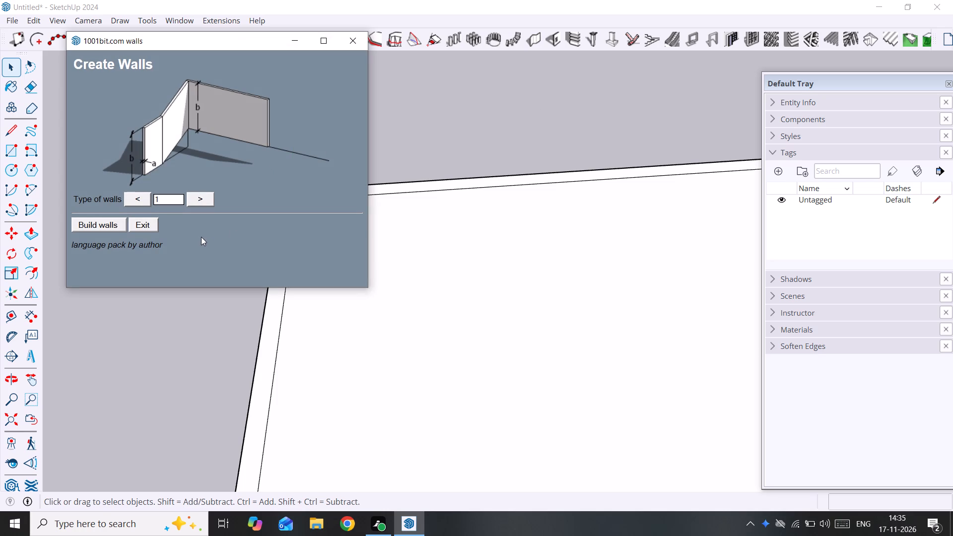
left_click(202, 198)
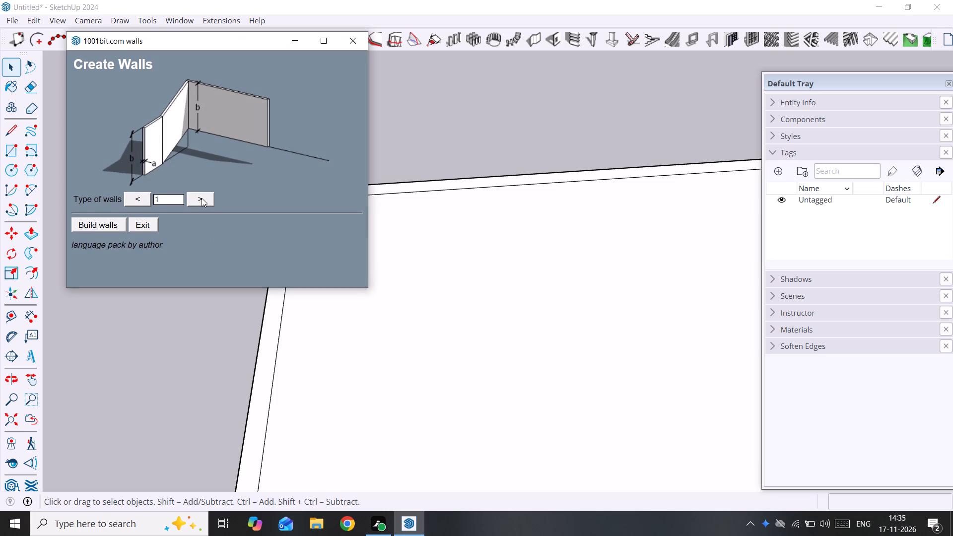
left_click(201, 198)
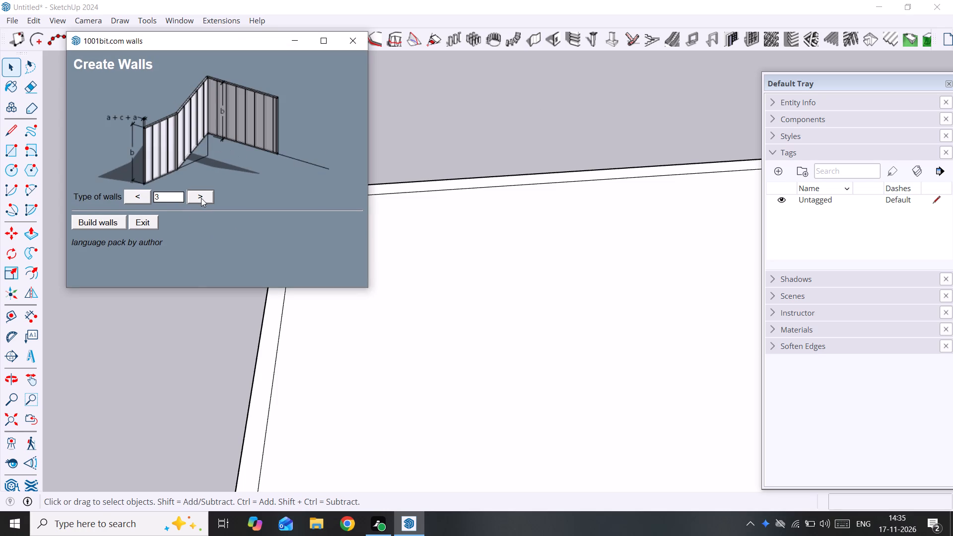
left_click(201, 198)
left_click(201, 198)
left_click(201, 198)
left_click(136, 192)
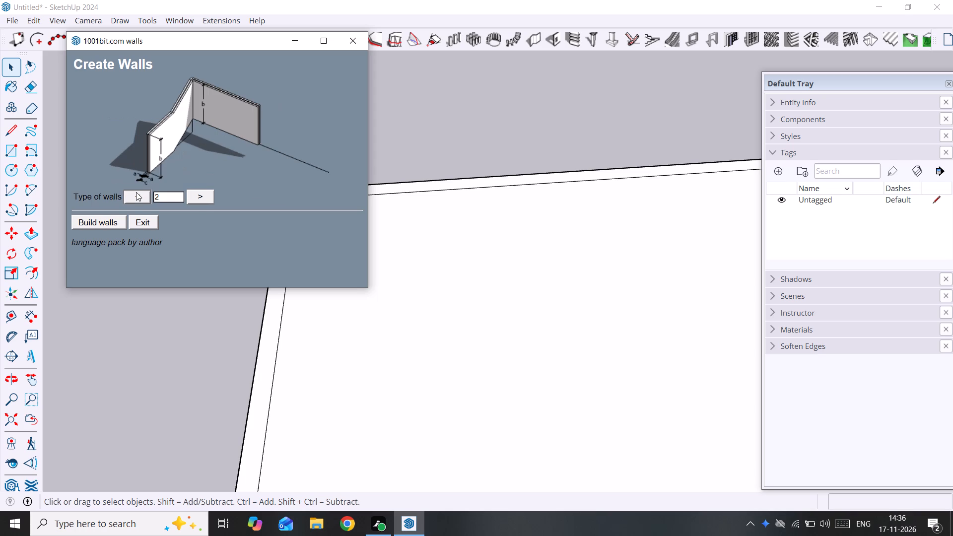
left_click(136, 192)
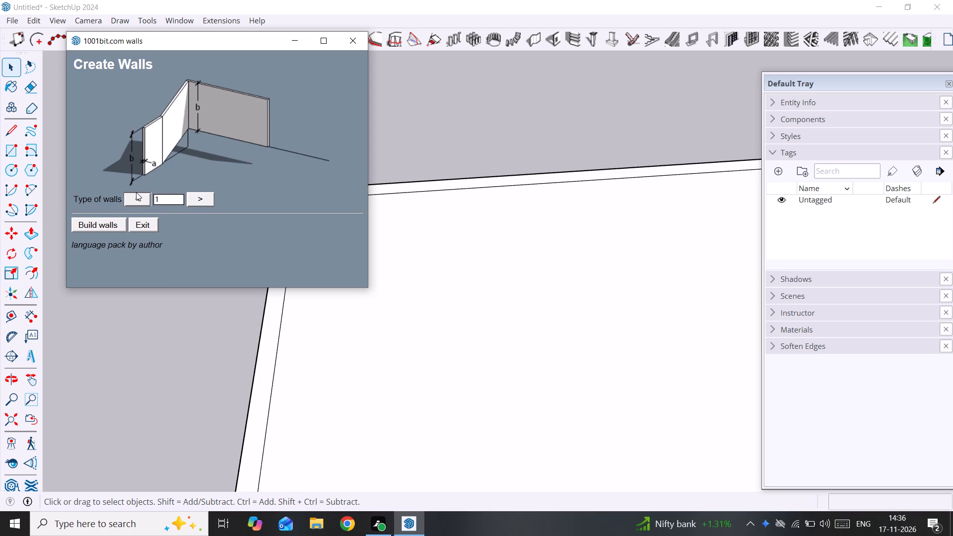
left_click(136, 192)
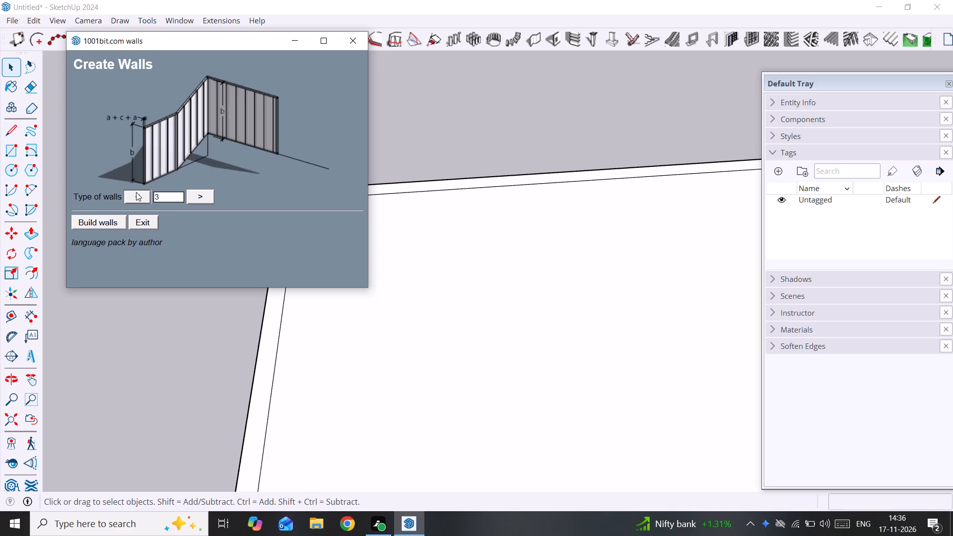
left_click(136, 192)
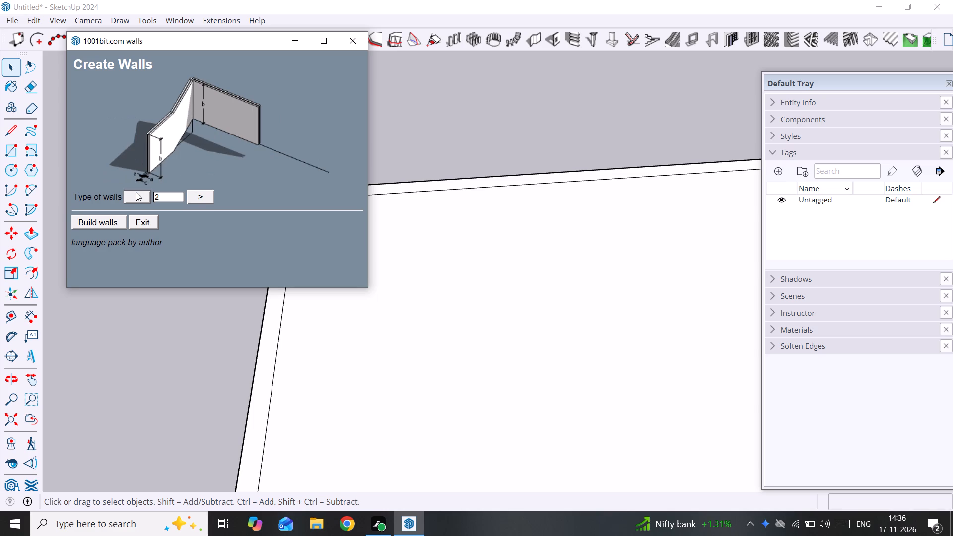
scroll(140, 172, "up", 5)
scroll(158, 211, "up", 3)
left_click(143, 198)
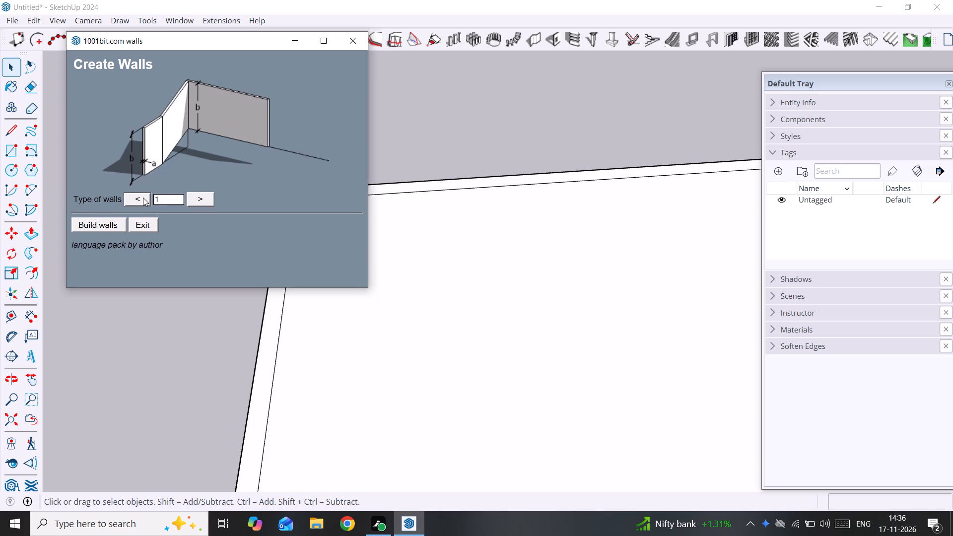
Configure the type 1 vertical wall with a thickness of 9" and a height of 10'.
left_click(103, 220)
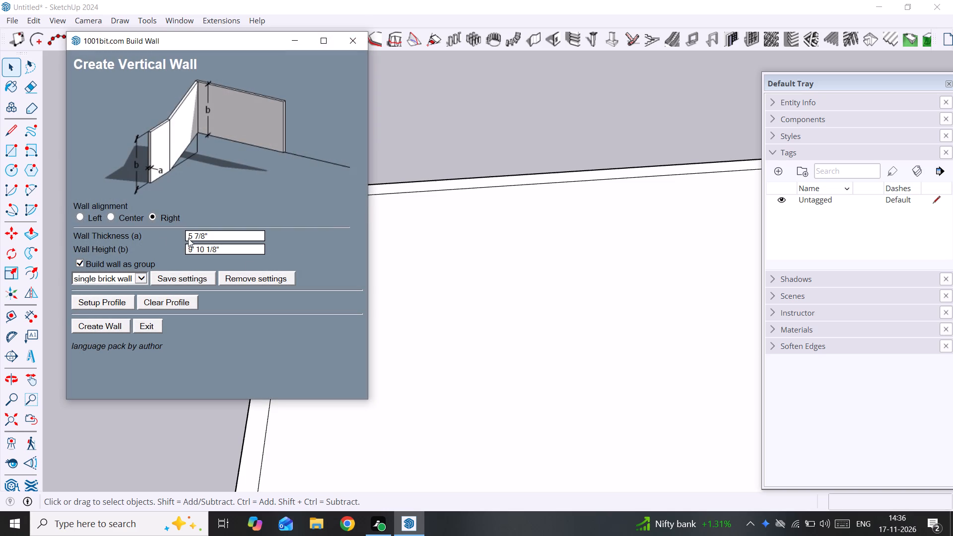
left_click(221, 233)
left_click(258, 236)
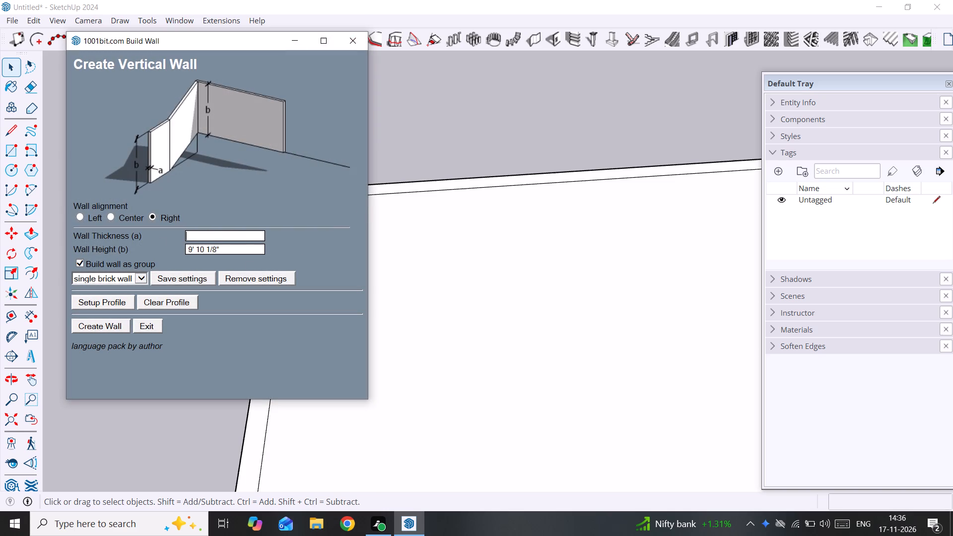
type("9\"")
key("Return")
left_click(219, 249)
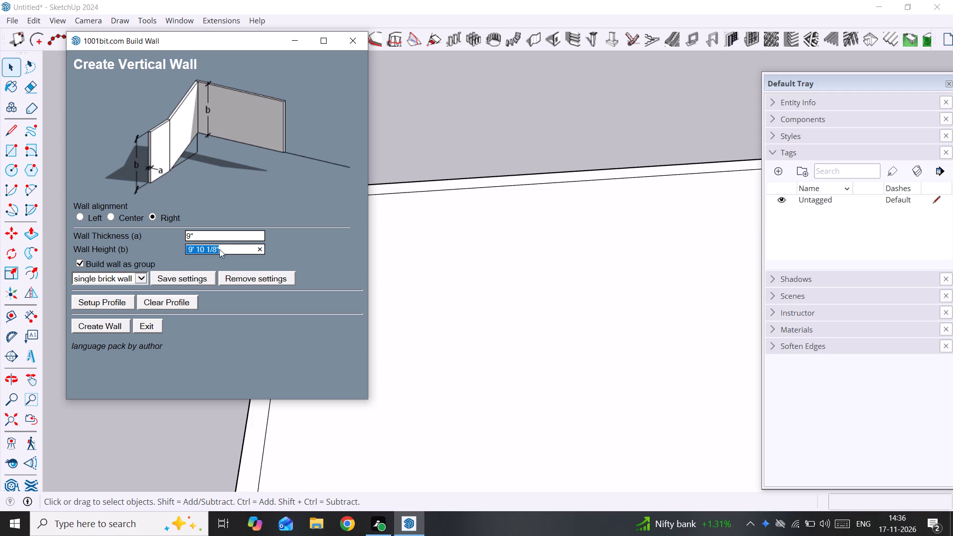
left_click(259, 248)
left_click(236, 250)
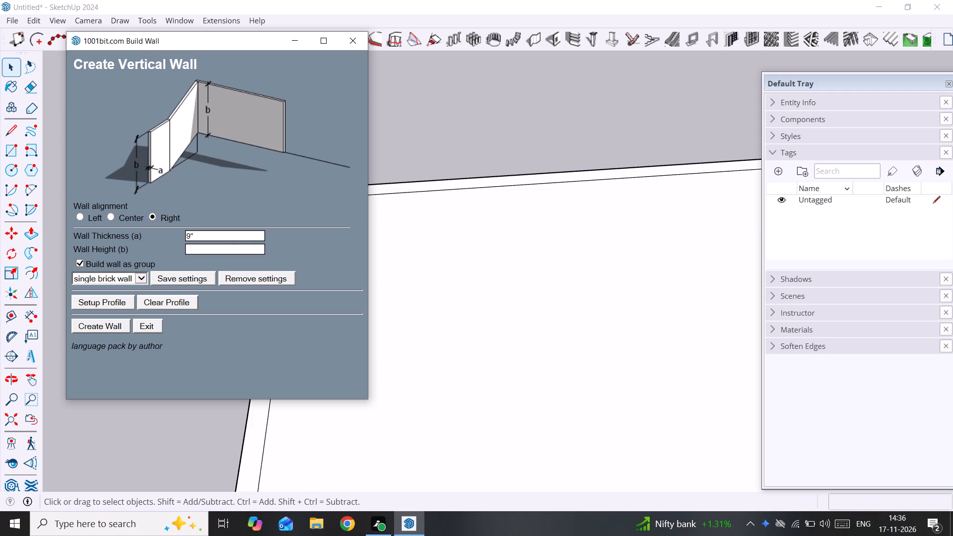
type("10'")
key("Return")
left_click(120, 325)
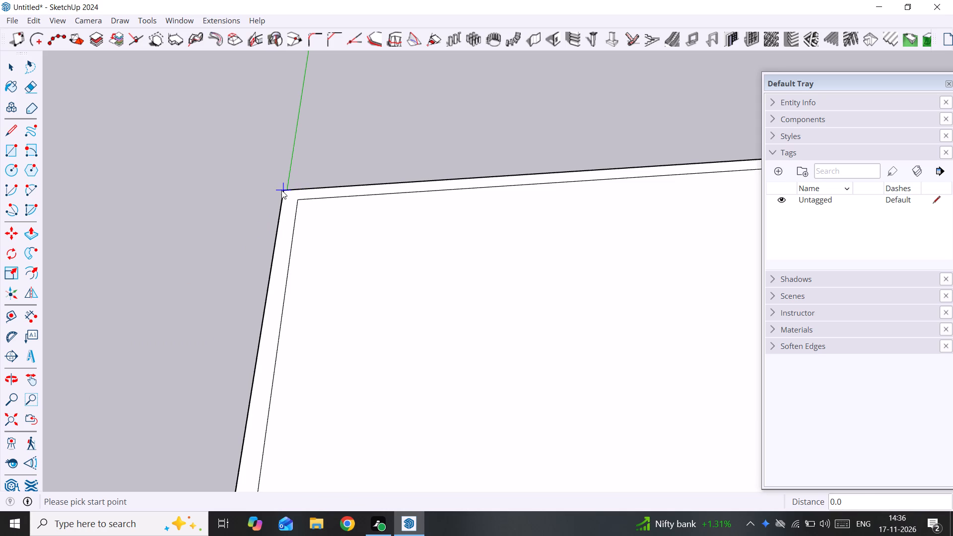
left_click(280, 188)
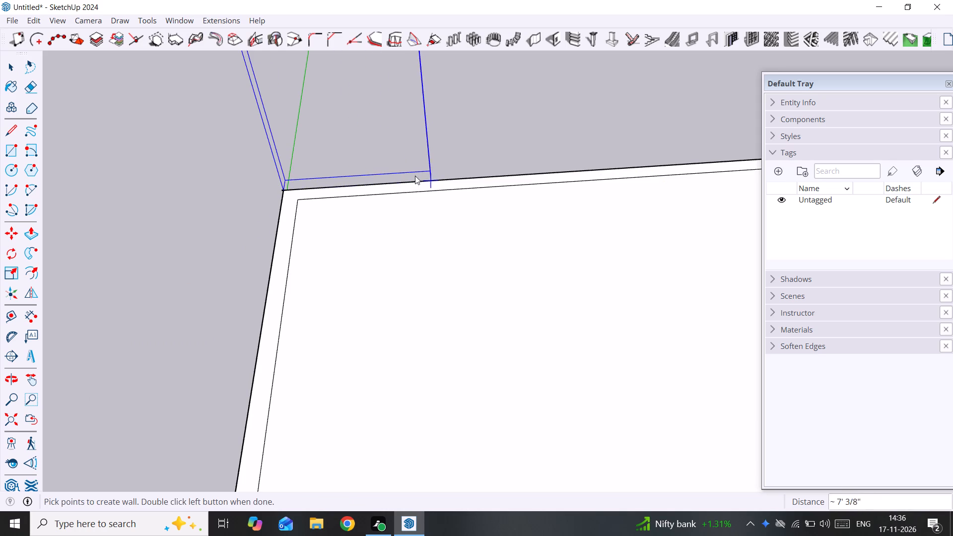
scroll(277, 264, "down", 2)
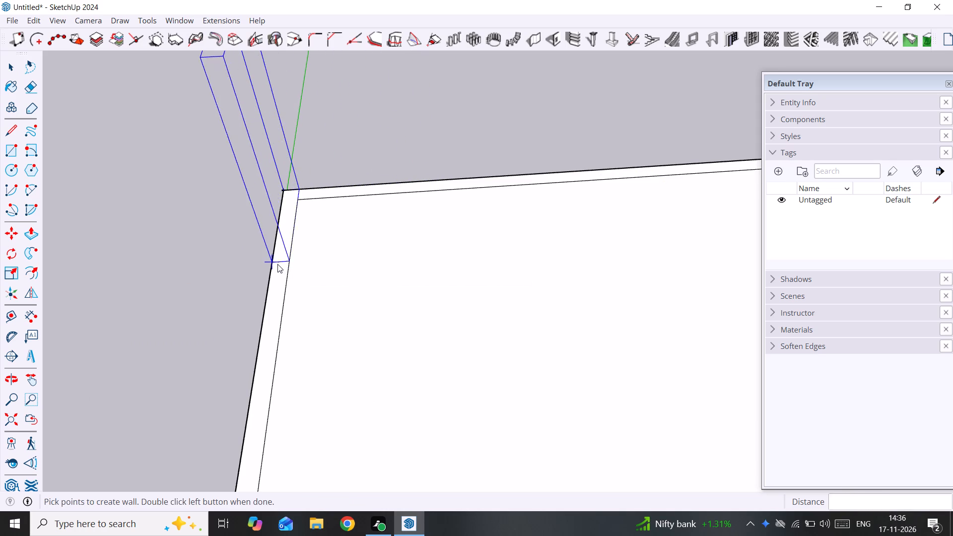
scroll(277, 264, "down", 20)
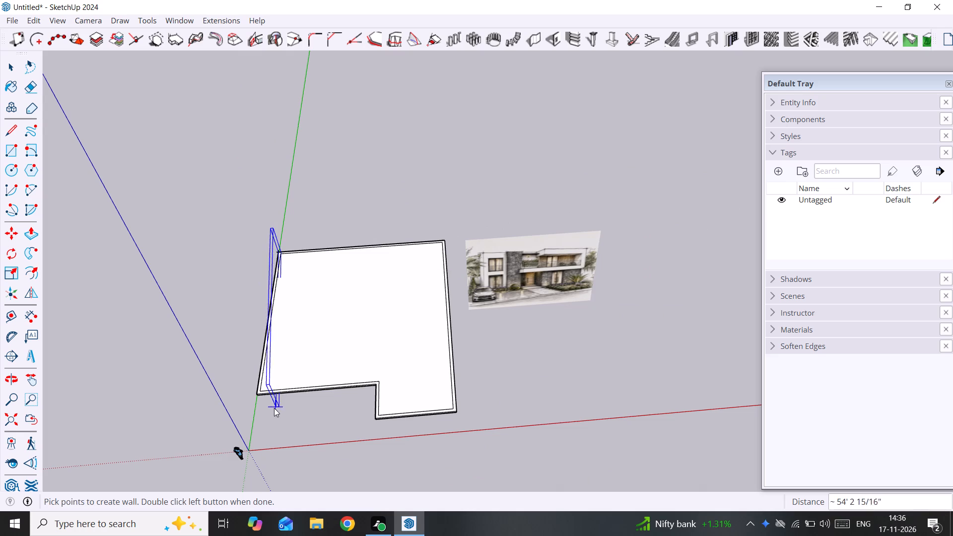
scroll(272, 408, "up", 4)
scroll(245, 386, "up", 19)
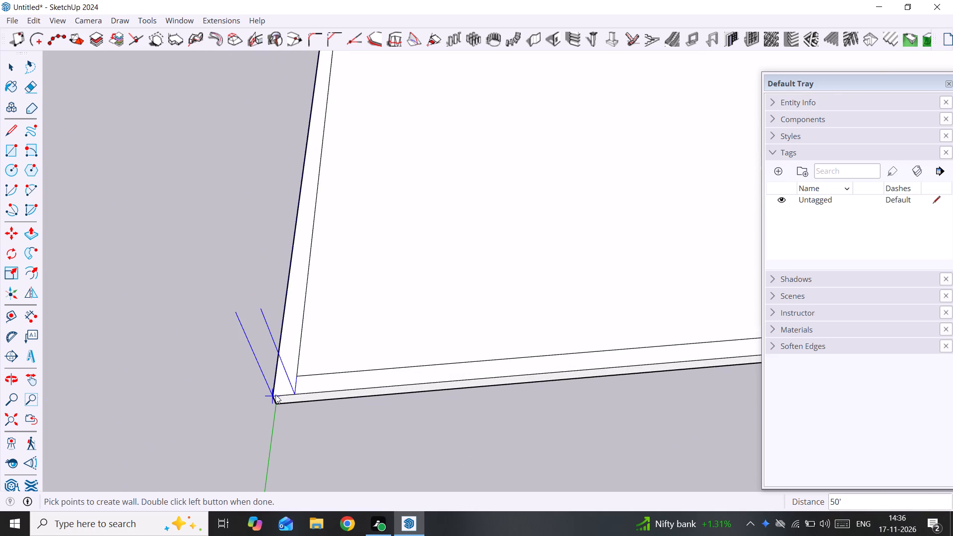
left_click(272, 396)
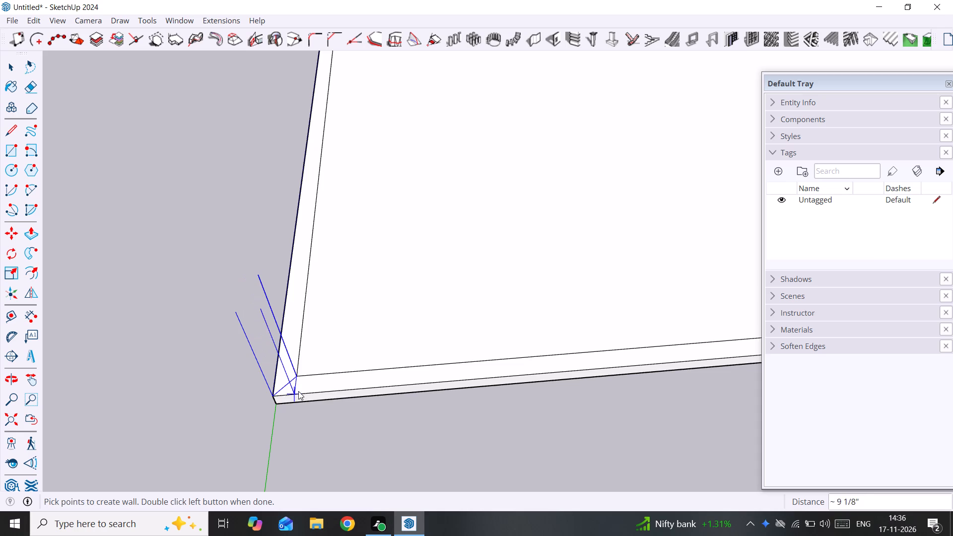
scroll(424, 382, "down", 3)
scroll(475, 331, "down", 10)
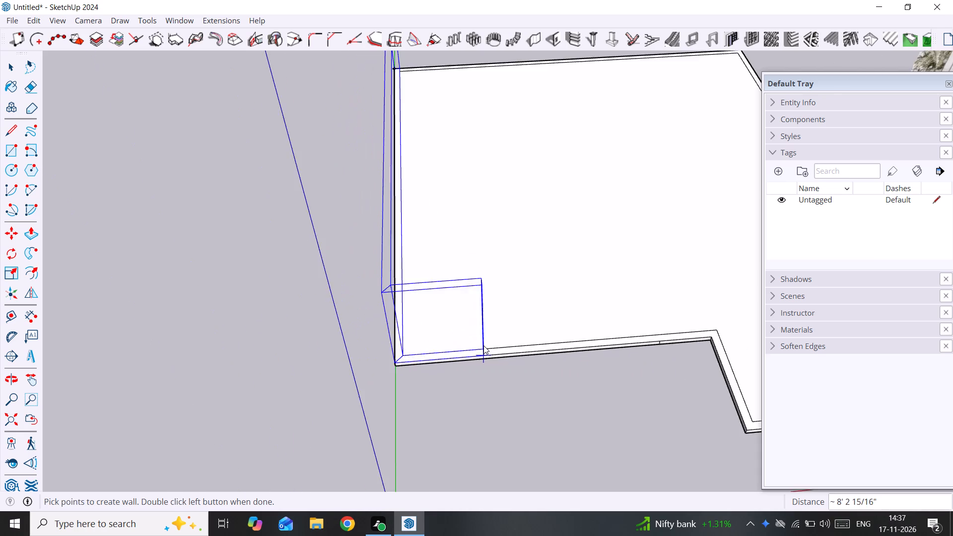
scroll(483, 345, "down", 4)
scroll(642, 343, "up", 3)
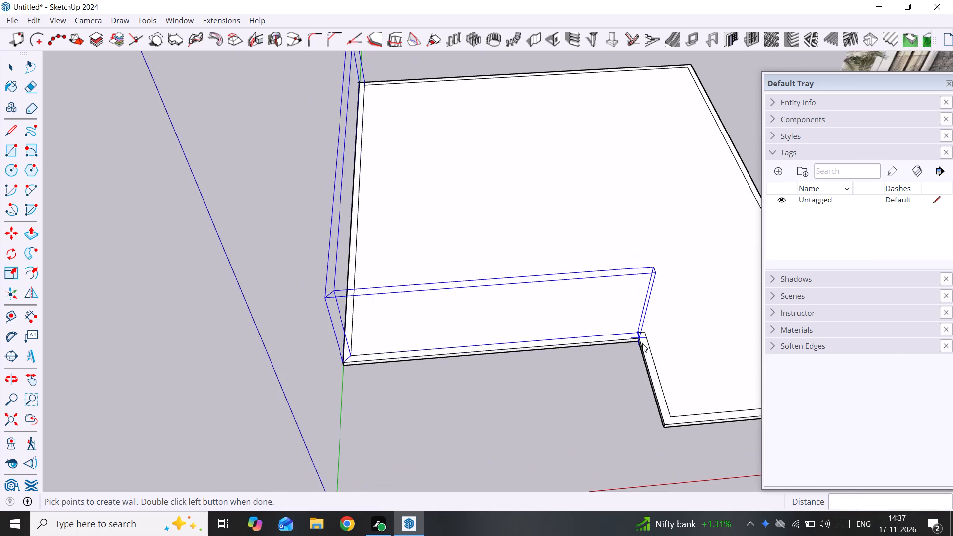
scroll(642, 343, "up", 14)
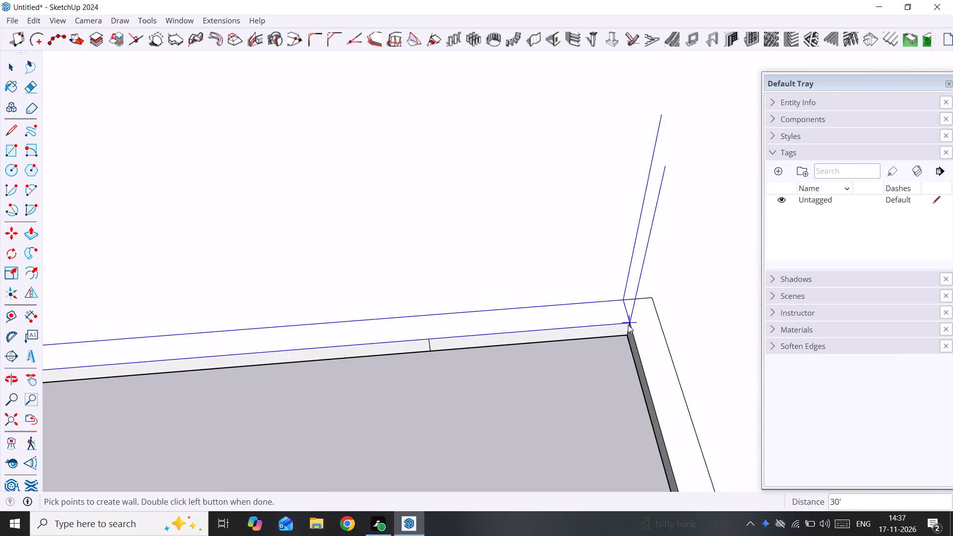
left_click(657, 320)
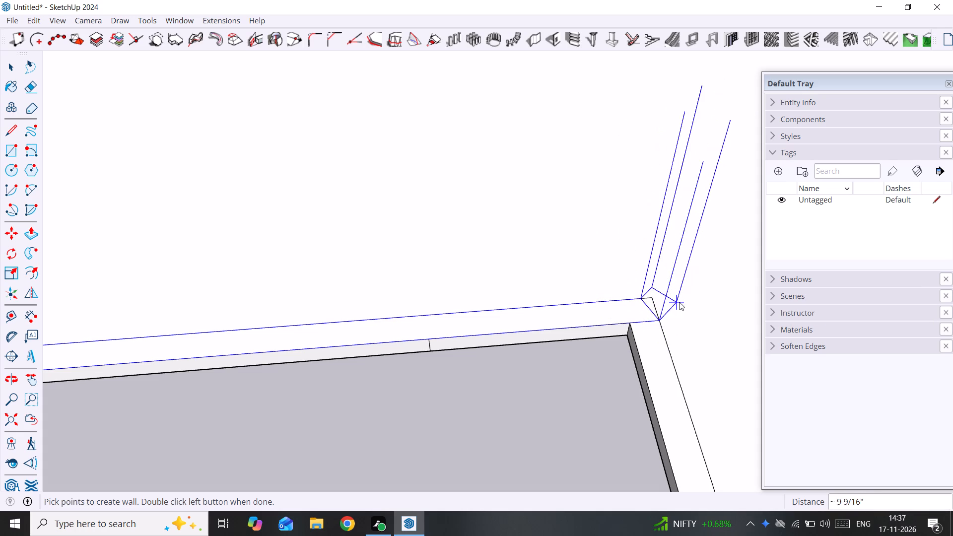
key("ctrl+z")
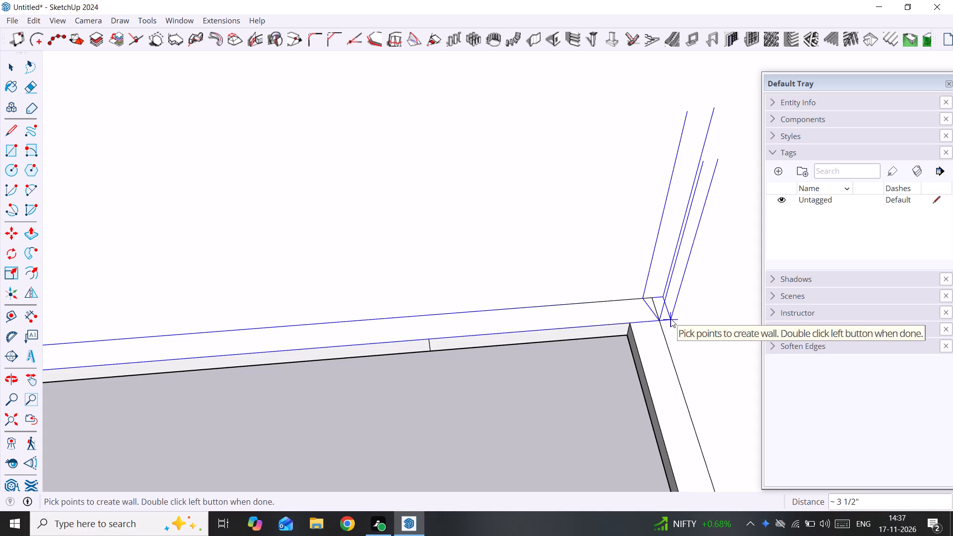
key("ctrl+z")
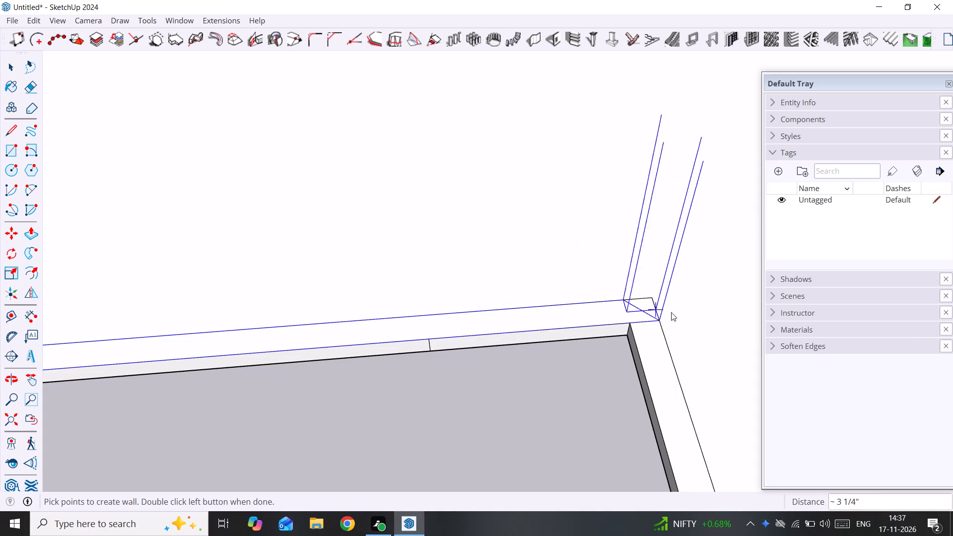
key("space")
Restart the type 1 vertical wall and trace its first run, about 30' long, from the slab's front-left corner to the inner corner at the projection.
scroll(643, 331, "down", 13)
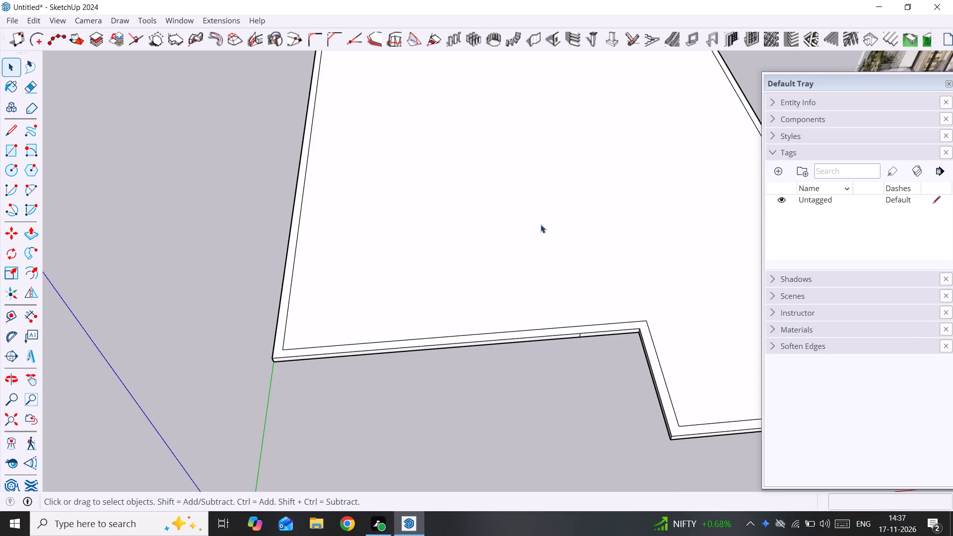
middle_click_drag(541, 224, 538, 259)
left_click(537, 40)
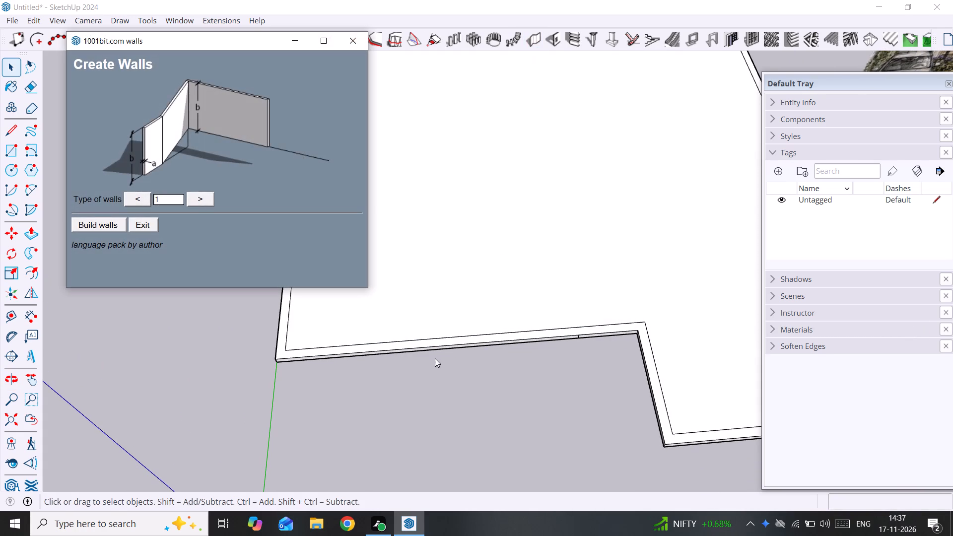
scroll(471, 283, "down", 2)
middle_click_drag(481, 313, 504, 398, "shift")
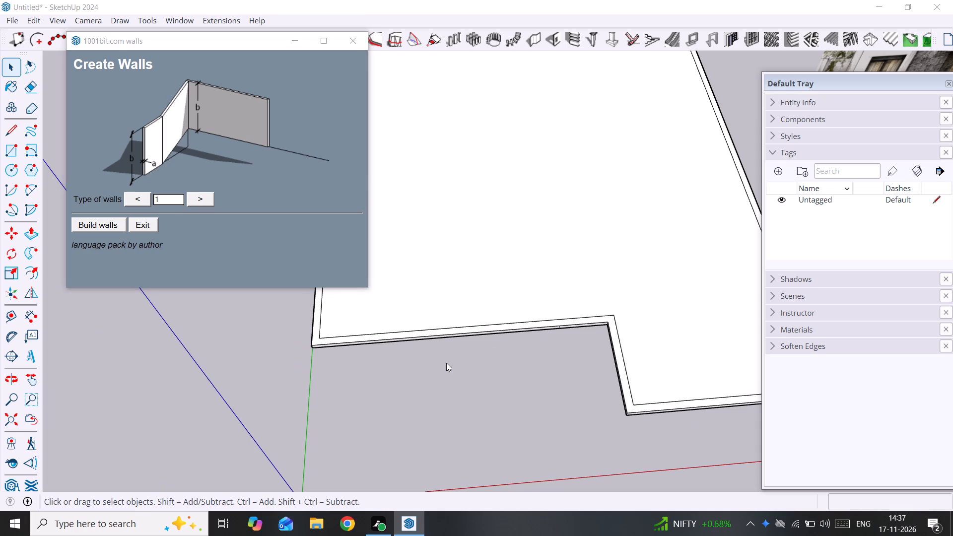
left_click(108, 224)
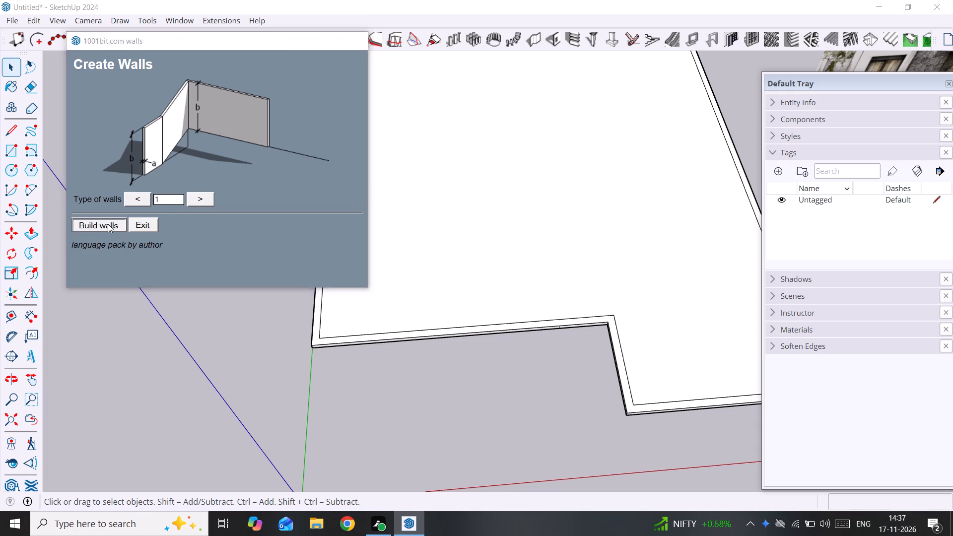
left_click(110, 324)
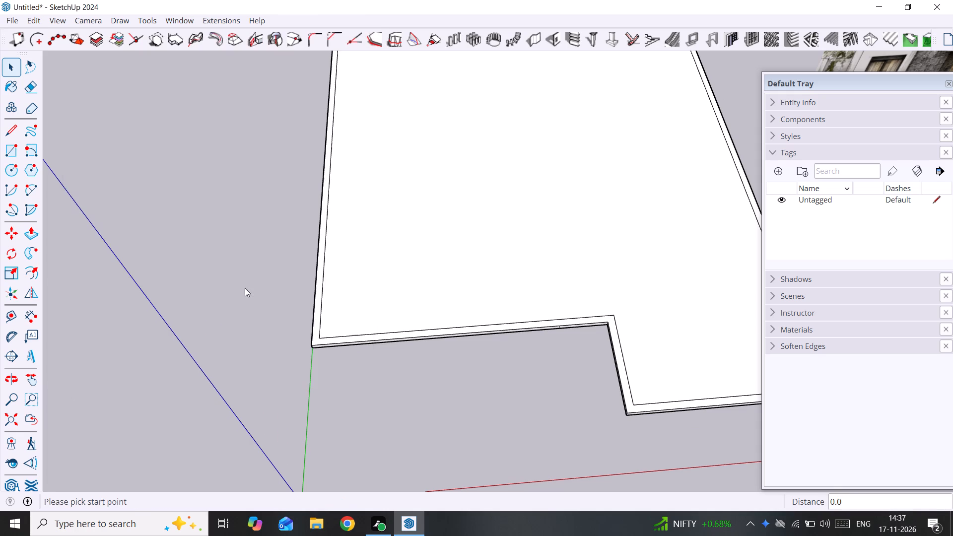
scroll(315, 357, "up", 5)
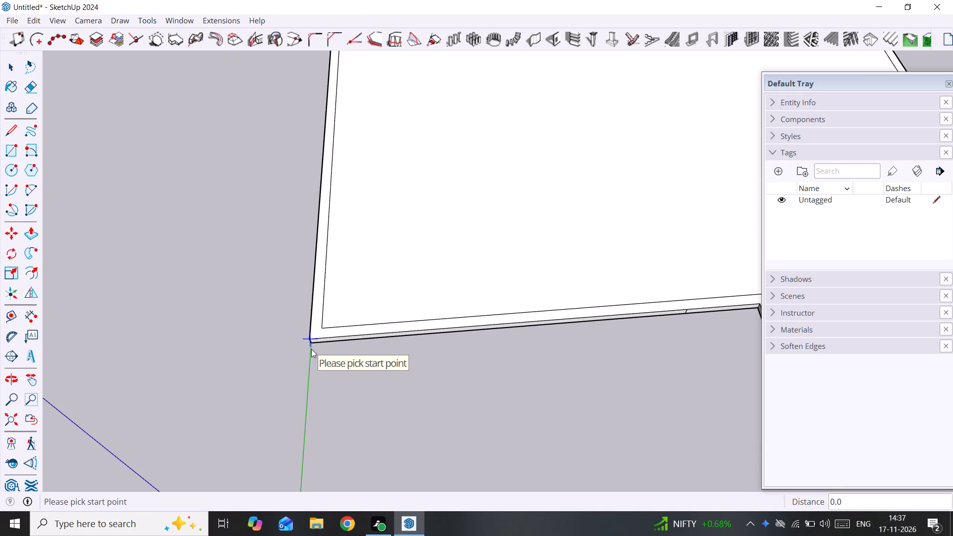
left_click(311, 349)
scroll(455, 332, "down", 4)
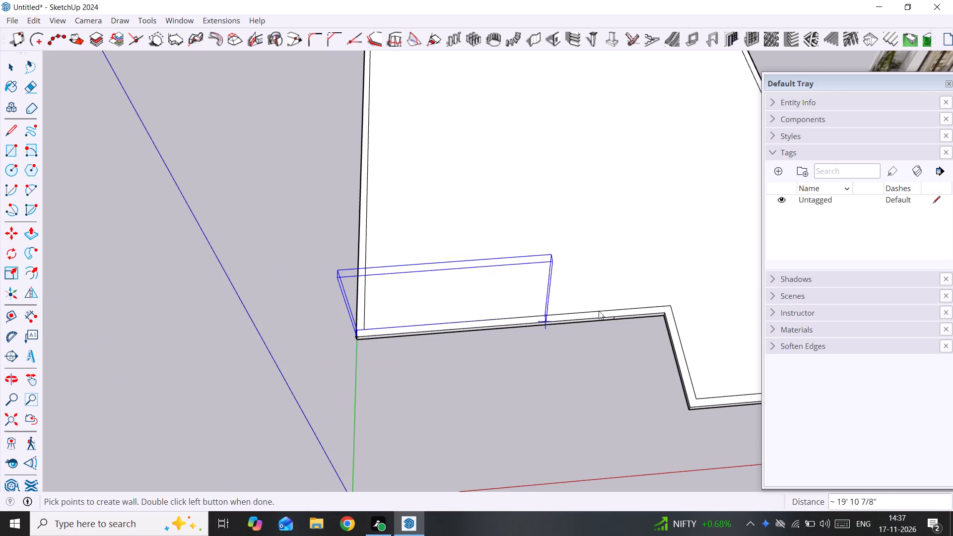
scroll(657, 314, "up", 9)
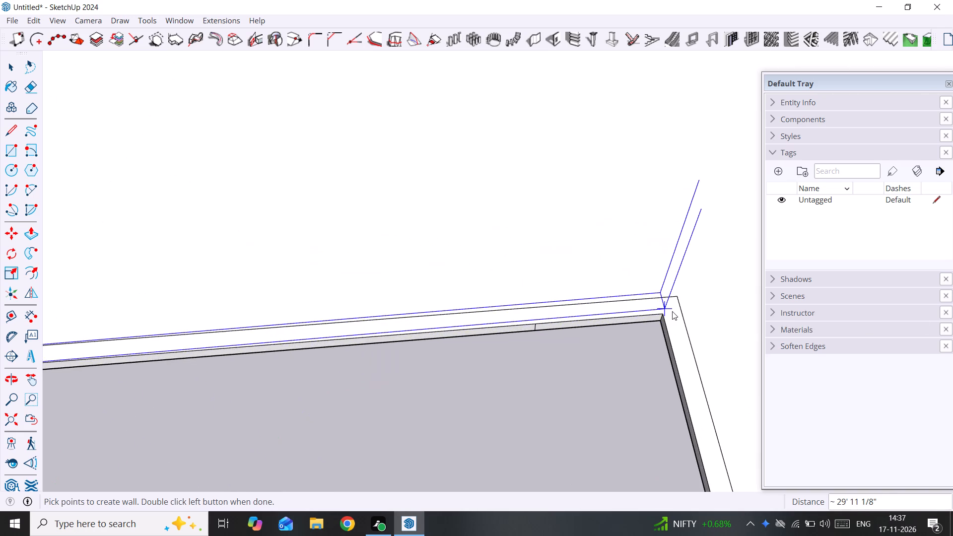
scroll(672, 311, "up", 4)
left_click(657, 317)
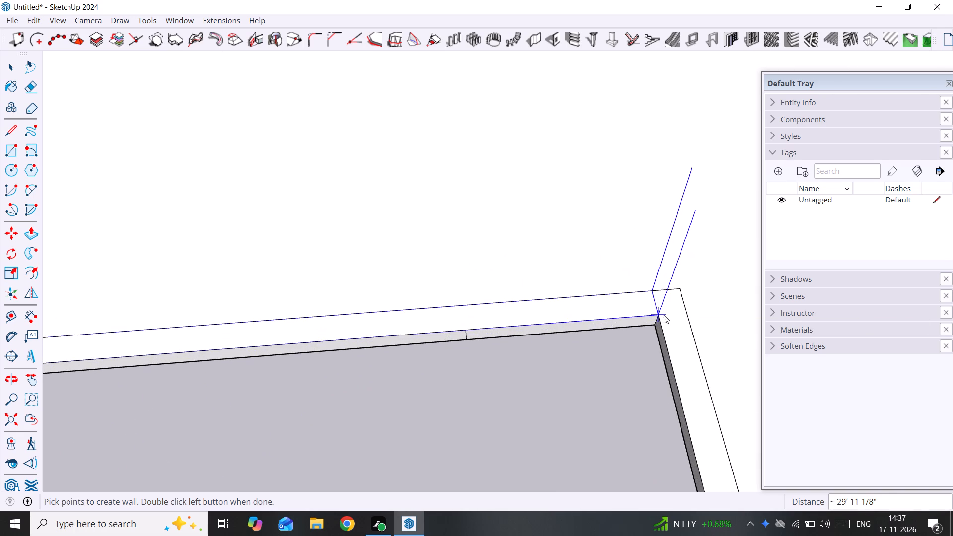
Continue the wall path 10' along the front projection's side edge to the projection's front corner.
scroll(683, 356, "down", 16)
middle_click_drag(681, 357, 614, 331)
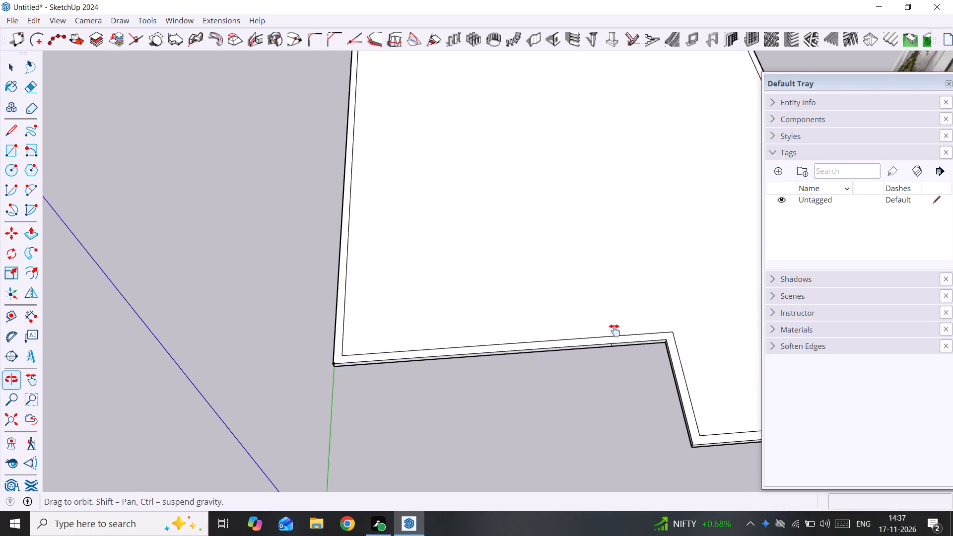
middle_click_drag(614, 331, 474, 287)
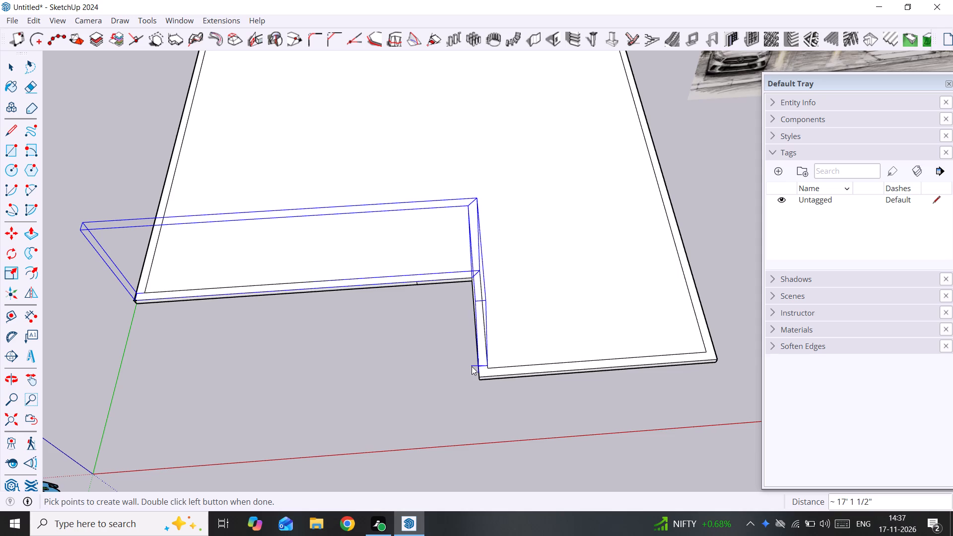
scroll(471, 366, "up", 10)
middle_click_drag(475, 368, 669, 353)
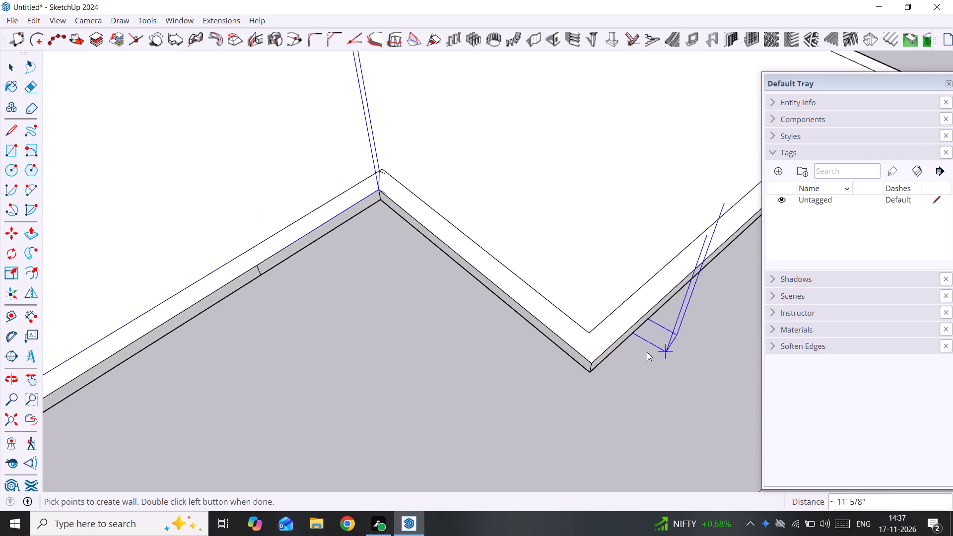
left_click(590, 357)
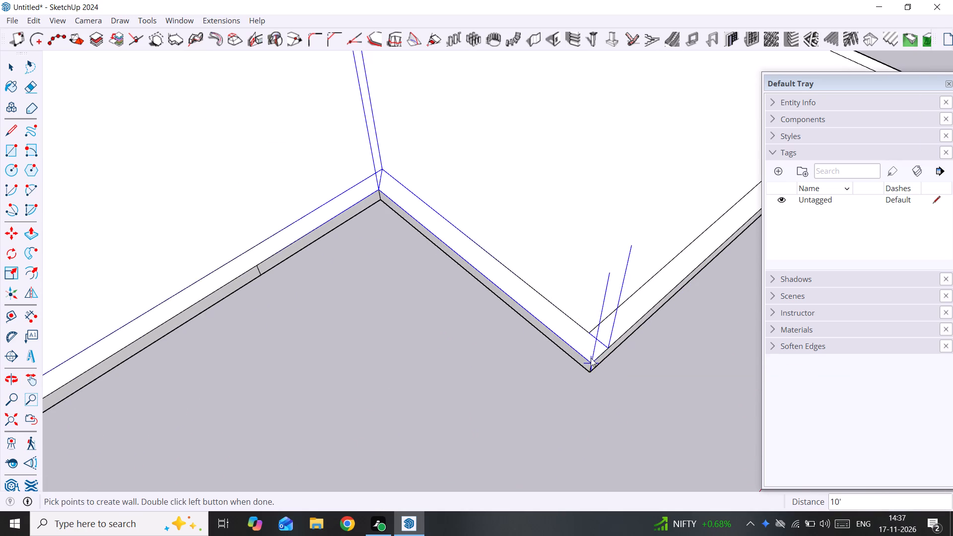
Continue the wall path along the projection's front edge, placing one point at 19' 3" and another 9" farther at the slab's outer corner.
scroll(681, 281, "down", 10)
middle_click_drag(681, 281, 560, 350)
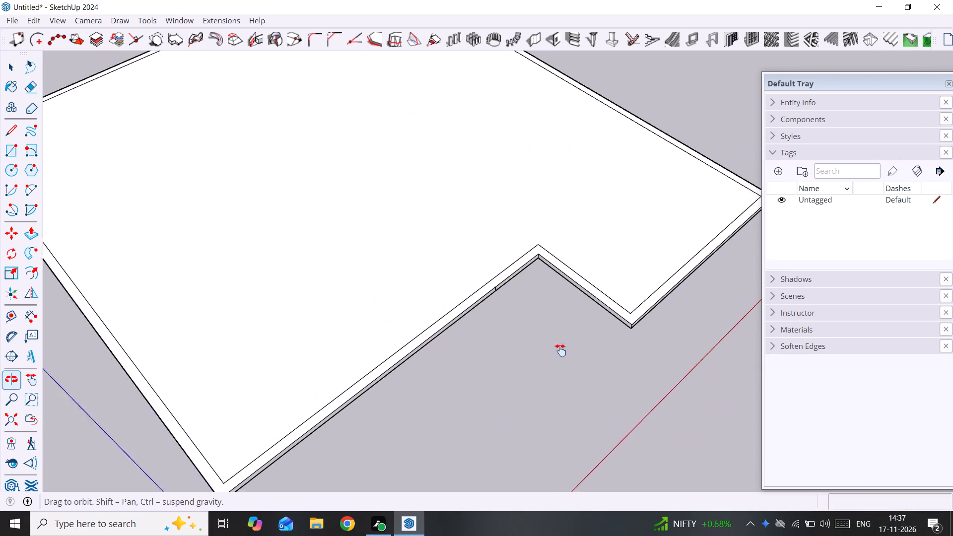
middle_click_drag(560, 350, 456, 380)
scroll(549, 311, "up", 5)
scroll(585, 293, "up", 2)
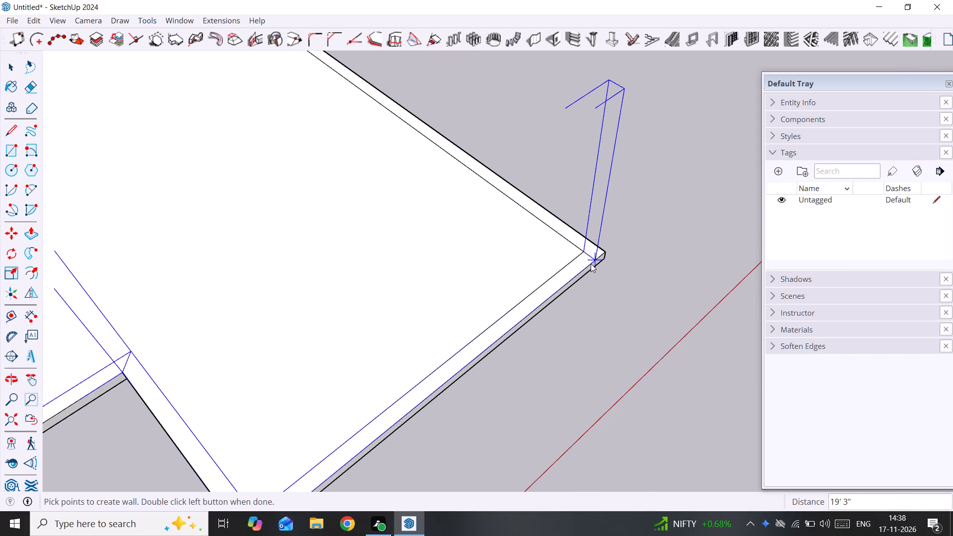
left_click(591, 264)
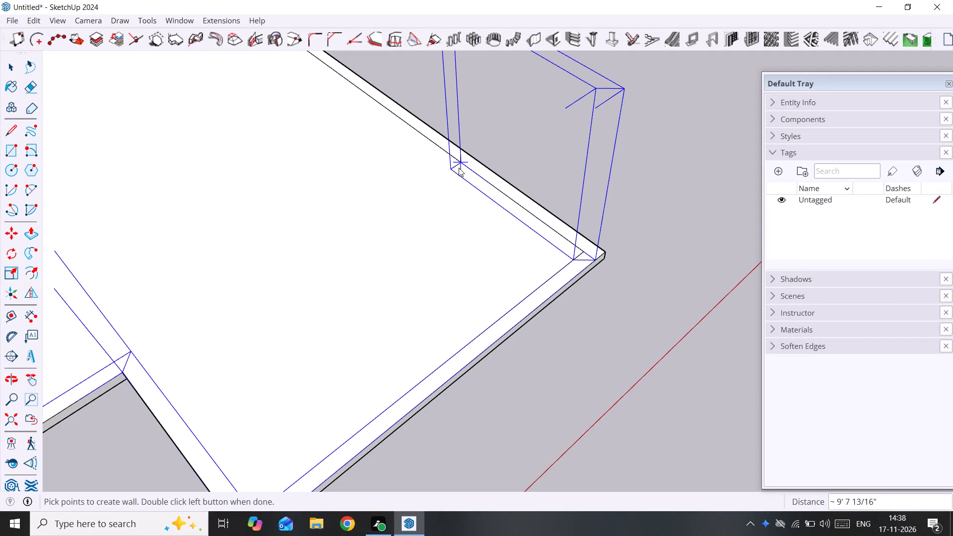
scroll(607, 255, "up", 9)
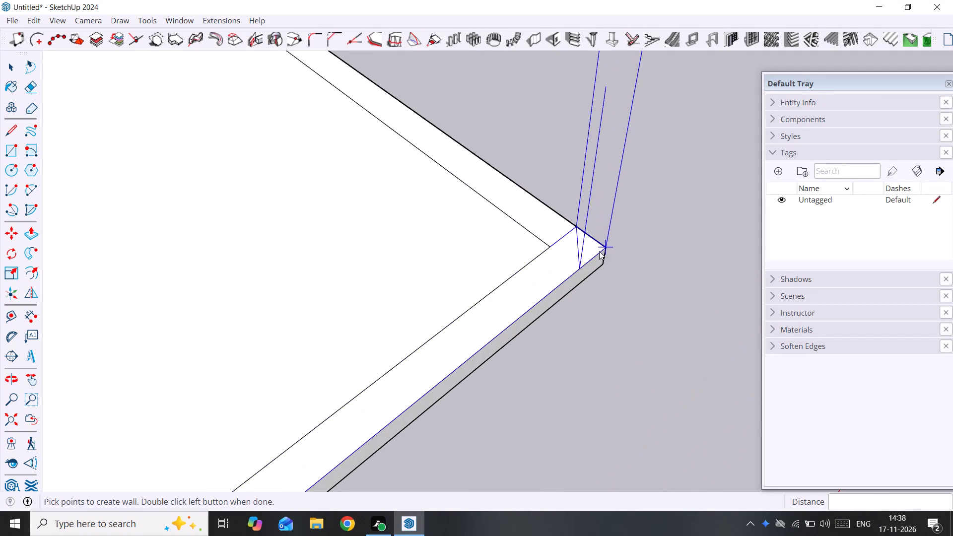
scroll(599, 251, "up", 11)
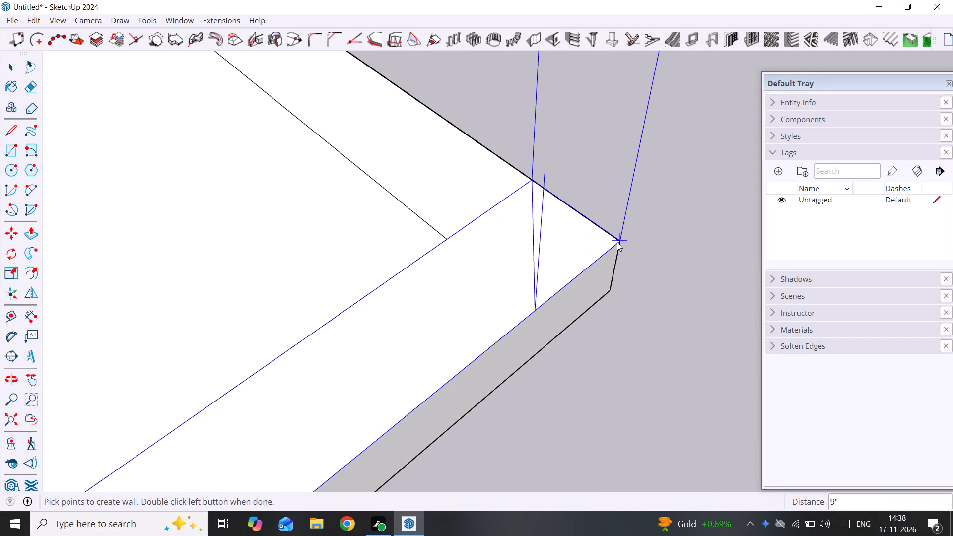
left_click(617, 242)
Continue the wall path along the slab's long side edge, placing one point at 59' 3" and another 9" farther at the rear corner.
scroll(410, 87, "down", 15)
middle_click_drag(411, 87, 599, 377)
scroll(430, 237, "up", 4)
scroll(422, 232, "down", 10)
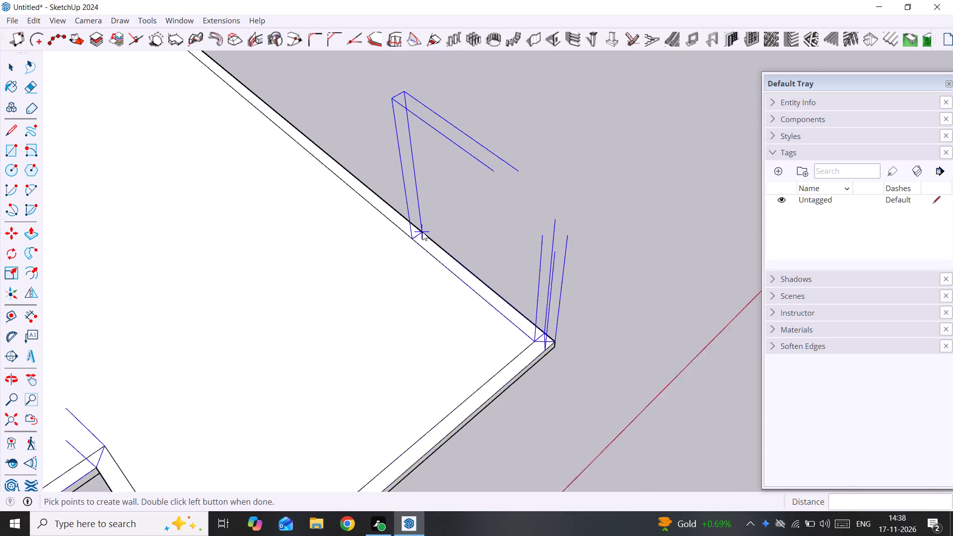
scroll(422, 232, "down", 11)
middle_click_drag(422, 232, 704, 346, "shift")
scroll(526, 233, "up", 4)
scroll(488, 207, "up", 10)
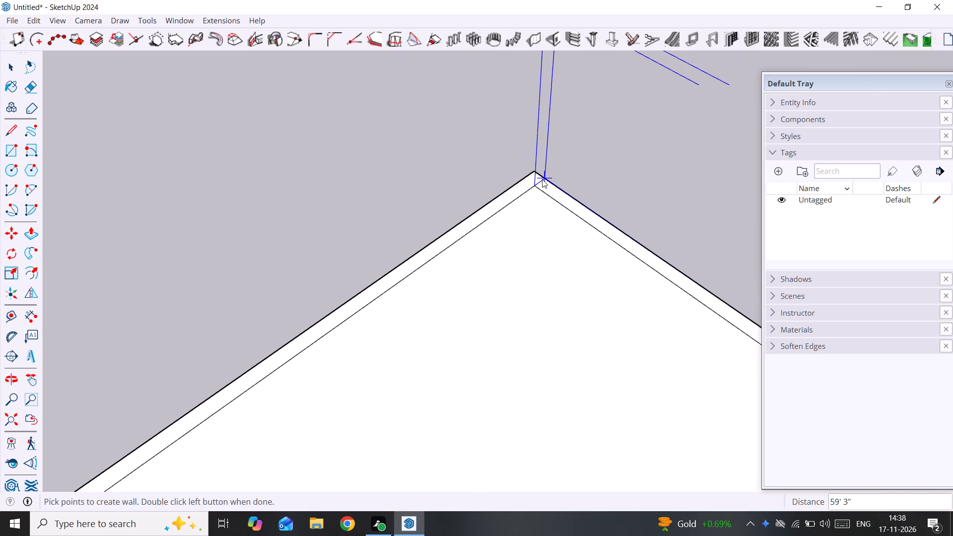
left_click(544, 181)
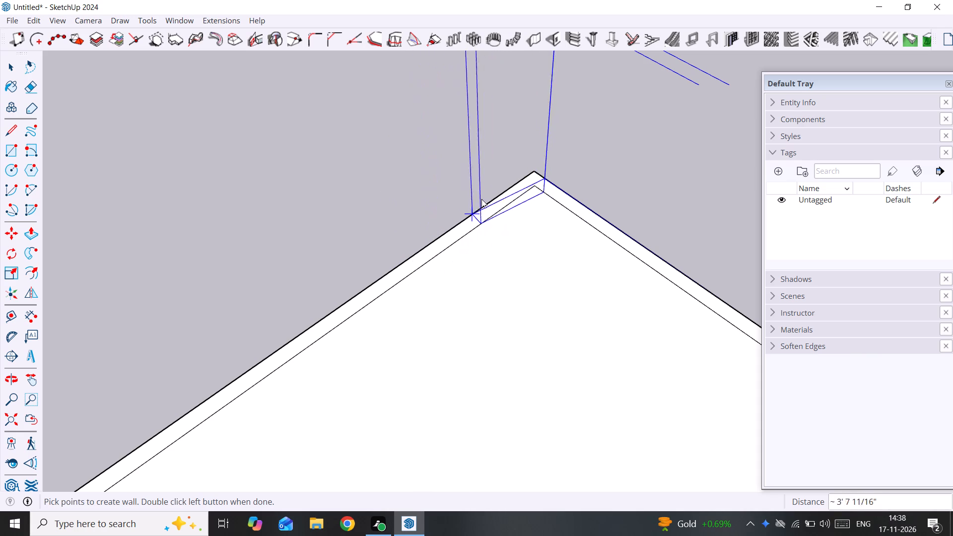
left_click(532, 170)
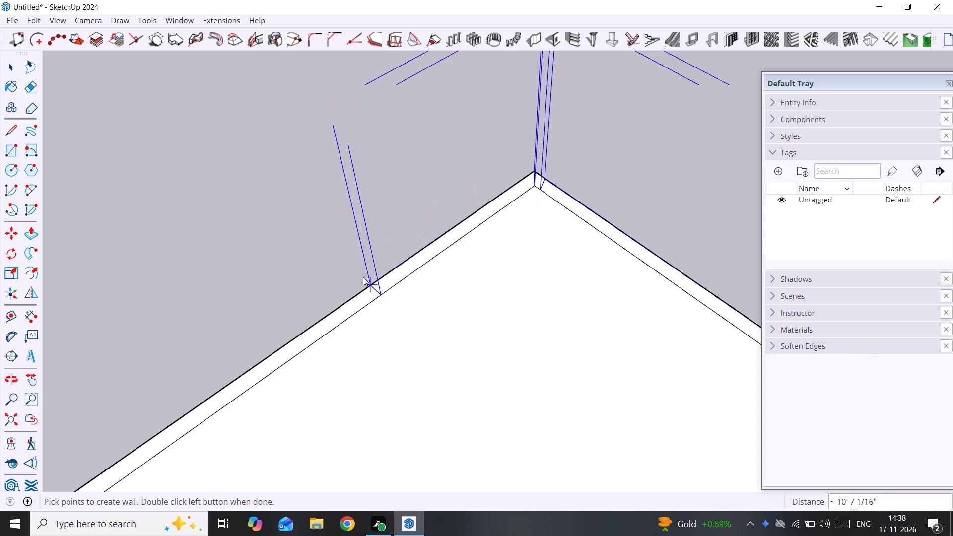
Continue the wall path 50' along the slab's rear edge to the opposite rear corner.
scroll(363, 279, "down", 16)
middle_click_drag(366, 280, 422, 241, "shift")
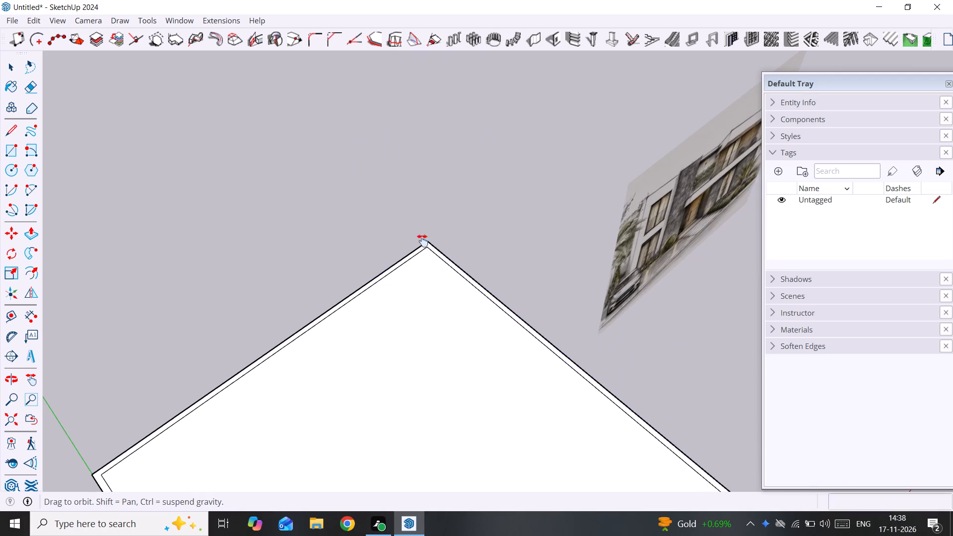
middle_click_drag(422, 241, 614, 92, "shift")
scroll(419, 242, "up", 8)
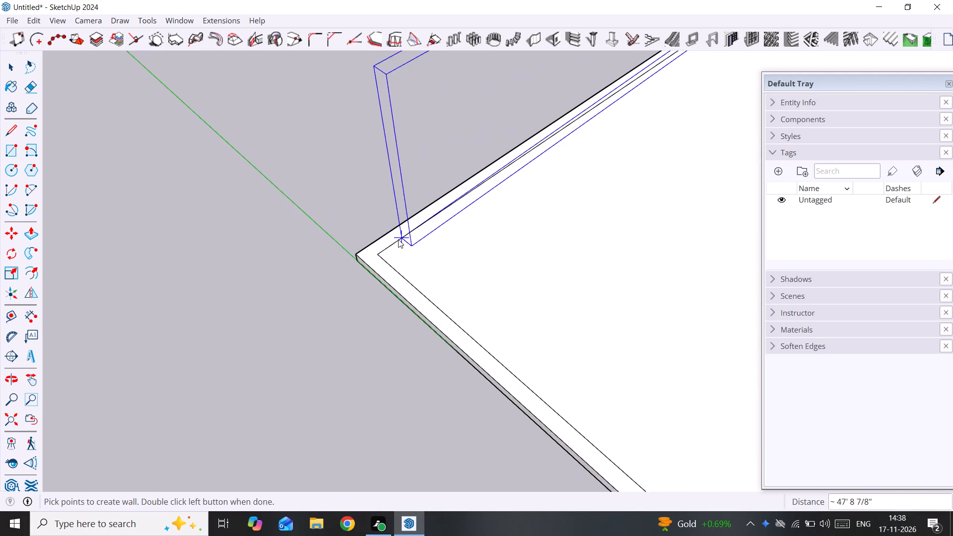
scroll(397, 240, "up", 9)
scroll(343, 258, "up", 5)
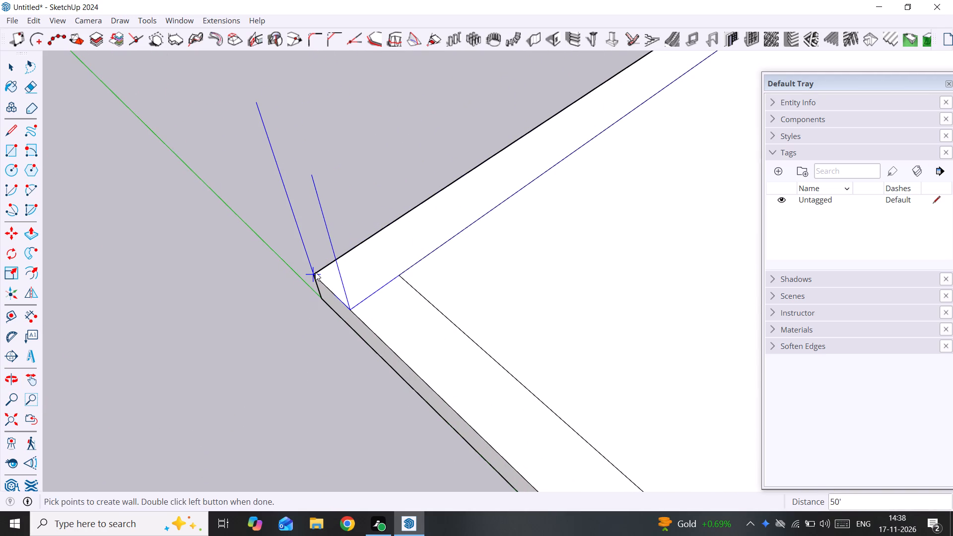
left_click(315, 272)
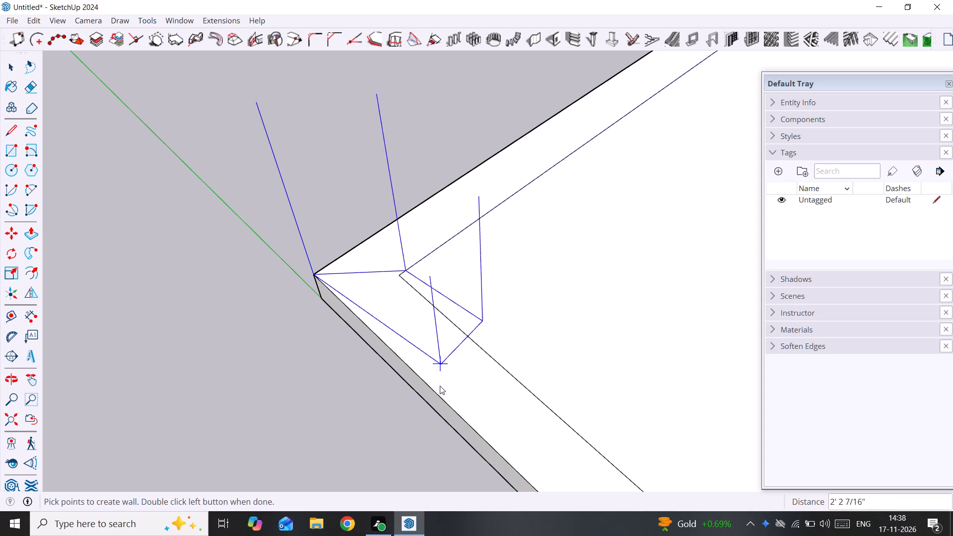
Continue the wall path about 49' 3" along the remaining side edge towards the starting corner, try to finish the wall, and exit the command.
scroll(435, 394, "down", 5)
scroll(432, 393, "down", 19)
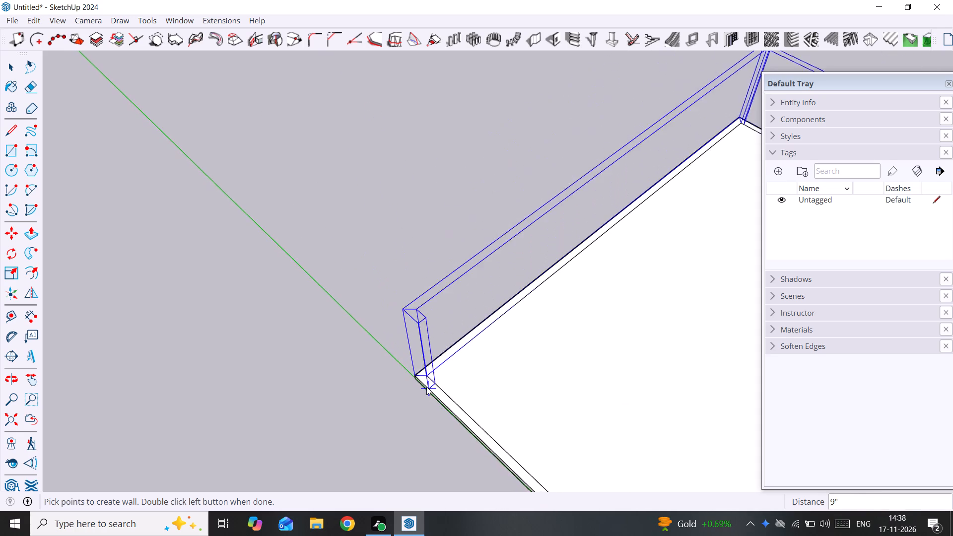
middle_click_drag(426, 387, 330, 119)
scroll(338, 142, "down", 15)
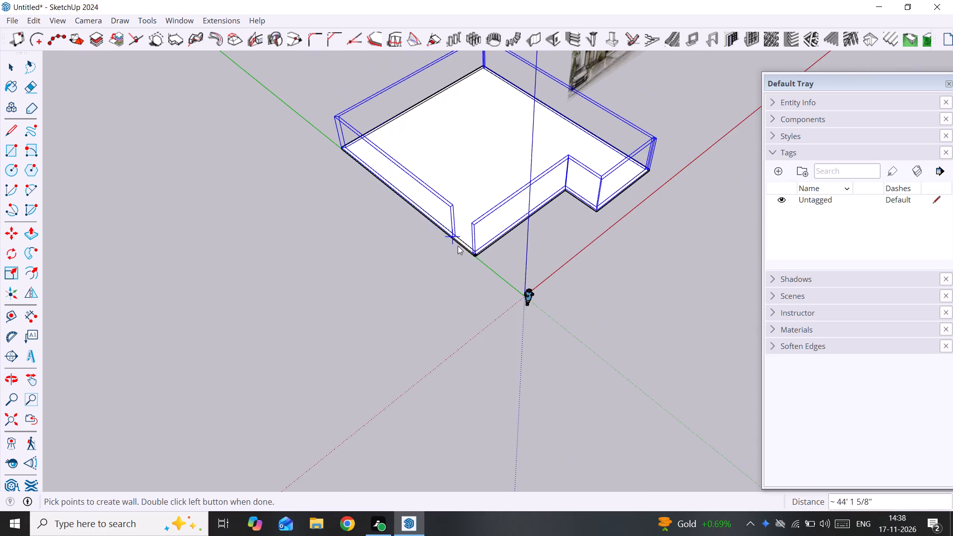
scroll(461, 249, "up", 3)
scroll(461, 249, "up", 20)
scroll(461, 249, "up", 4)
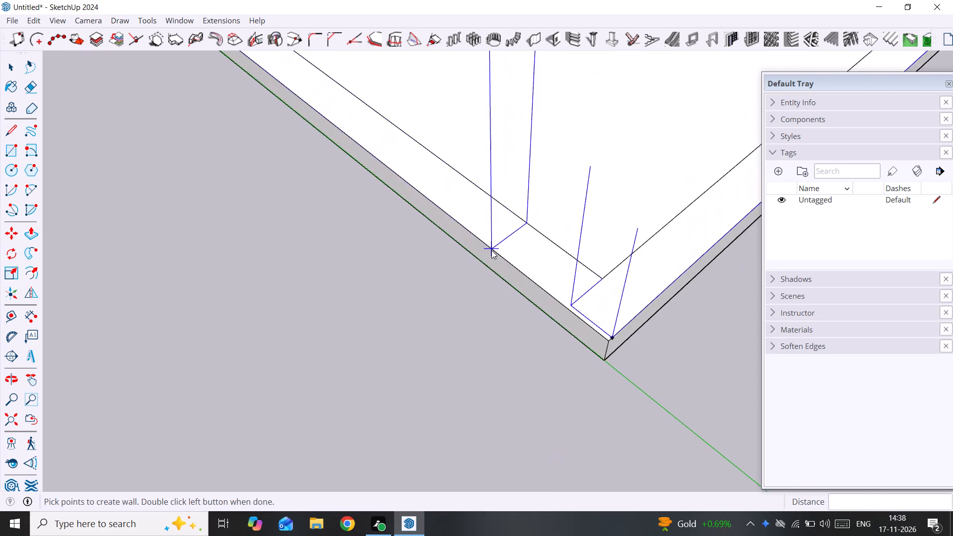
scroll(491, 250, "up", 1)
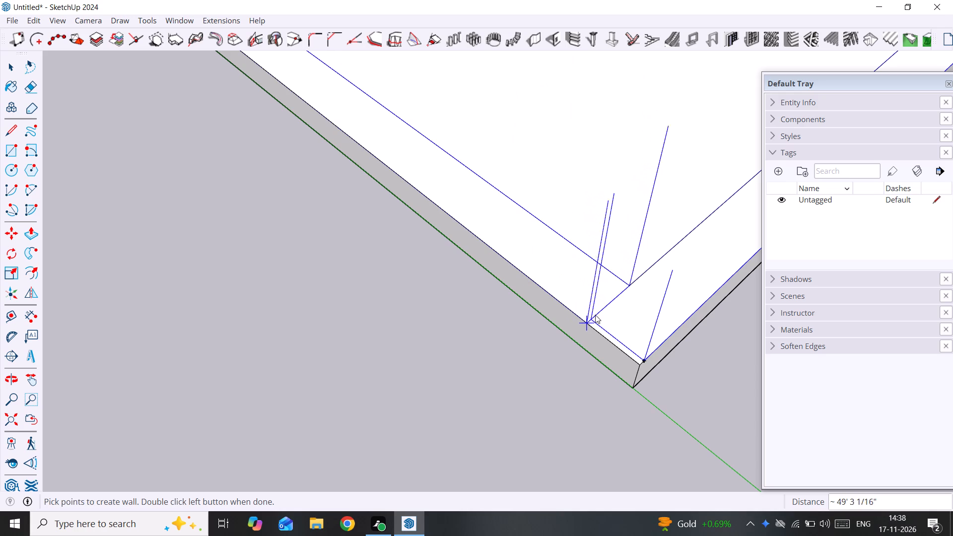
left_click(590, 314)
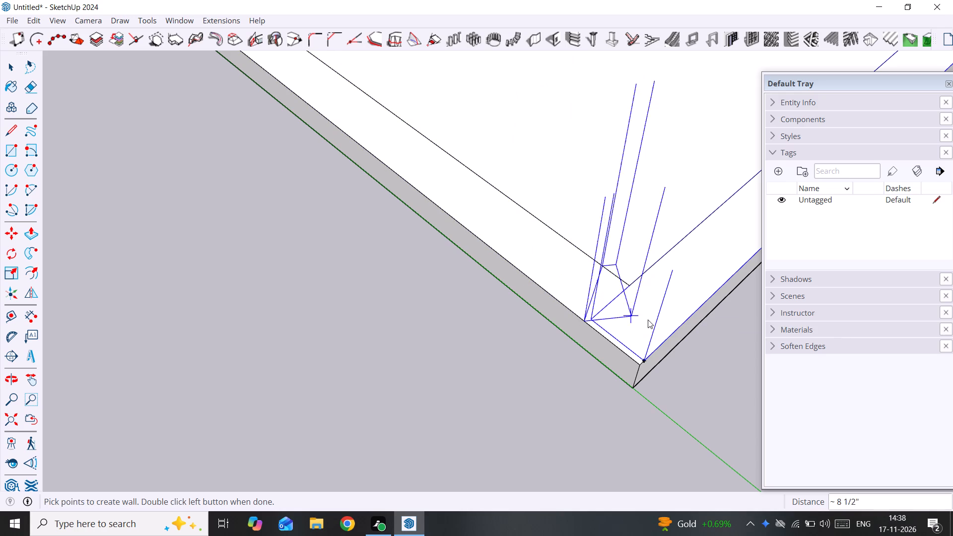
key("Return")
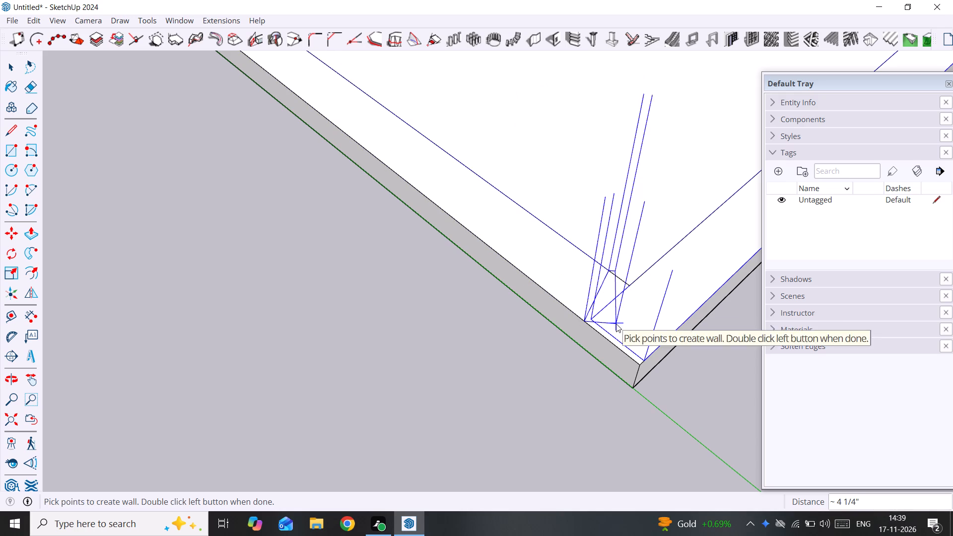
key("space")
Examine the slab and its inset wall outline from several angles alongside the upright reference image.
scroll(538, 310, "down", 12)
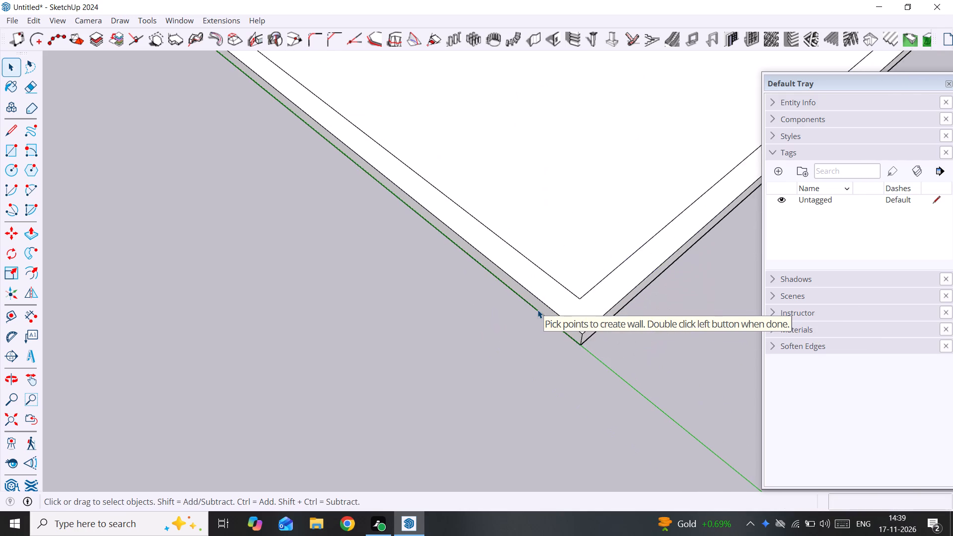
scroll(538, 310, "down", 20)
scroll(538, 310, "down", 5)
middle_click_drag(735, 288, 726, 292)
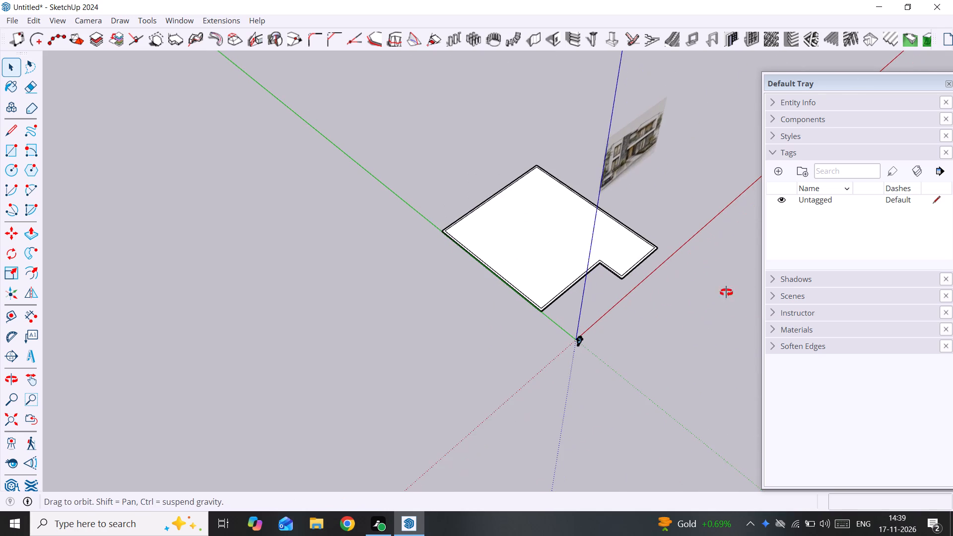
middle_click_drag(726, 292, 537, 300)
key("space")
scroll(552, 314, "up", 8)
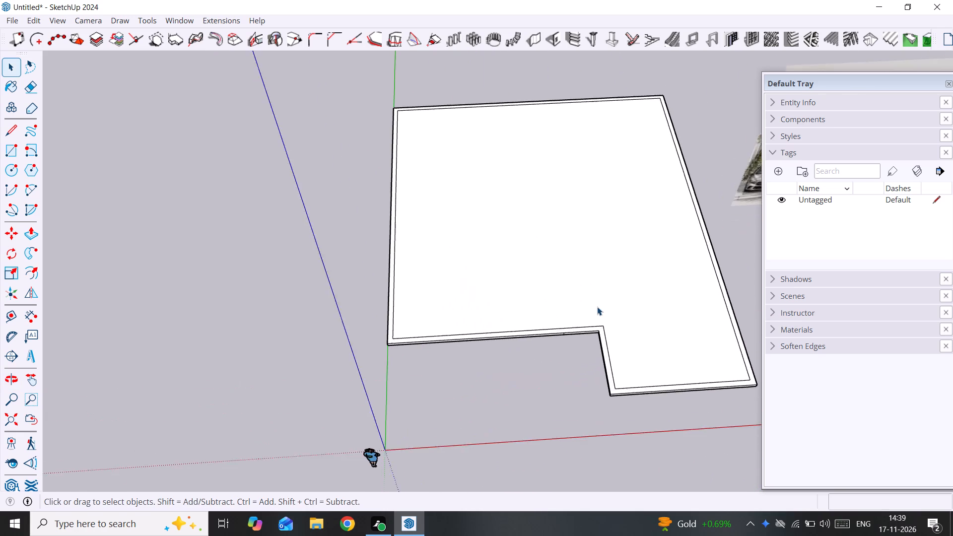
scroll(597, 307, "up", 1)
middle_click_drag(597, 307, 635, 307, "shift")
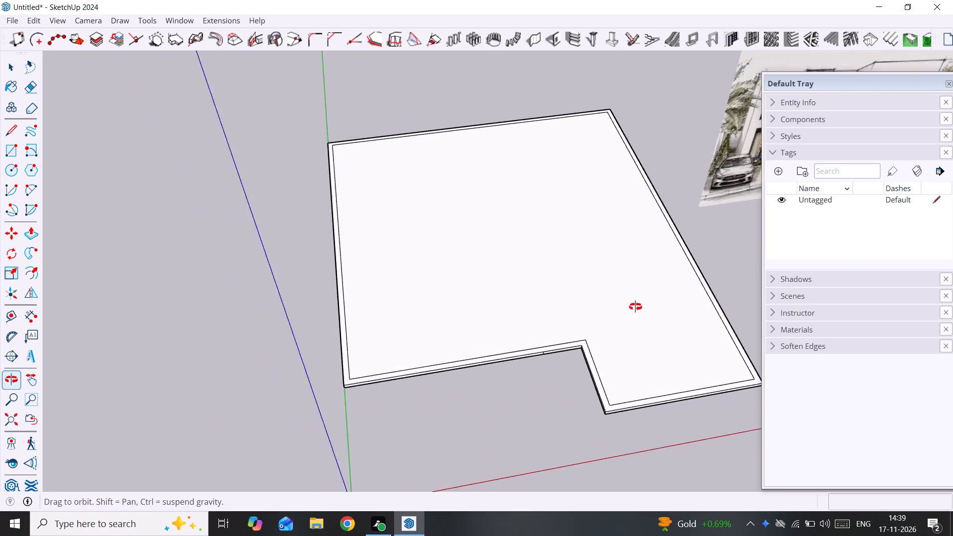
middle_click_drag(635, 307, 573, 302, "shift")
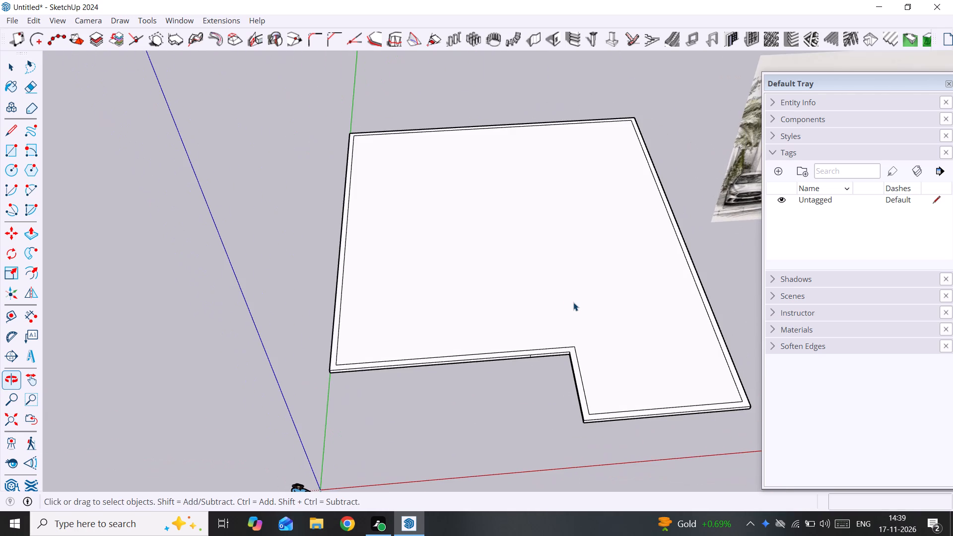
scroll(573, 302, "down", 10)
middle_click_drag(715, 283, 617, 299)
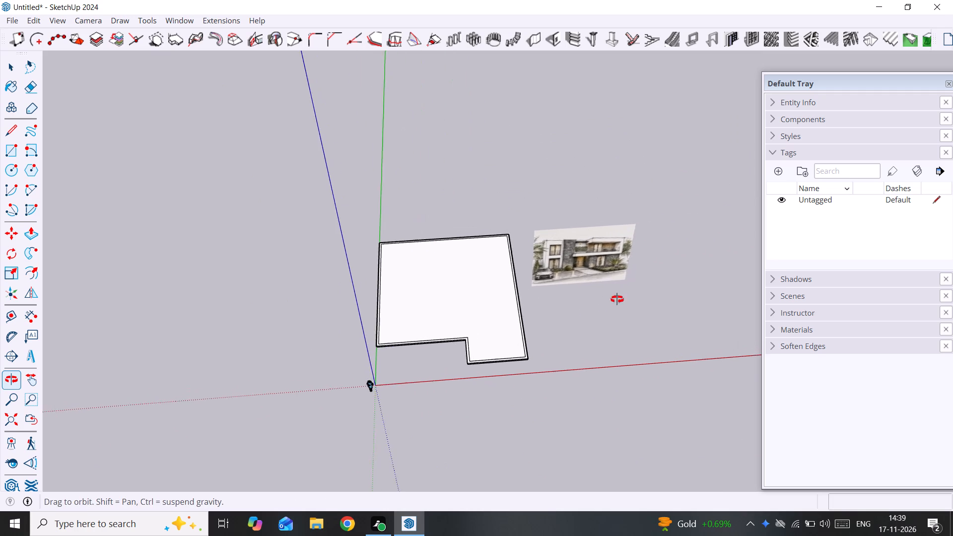
middle_click_drag(617, 299, 617, 238)
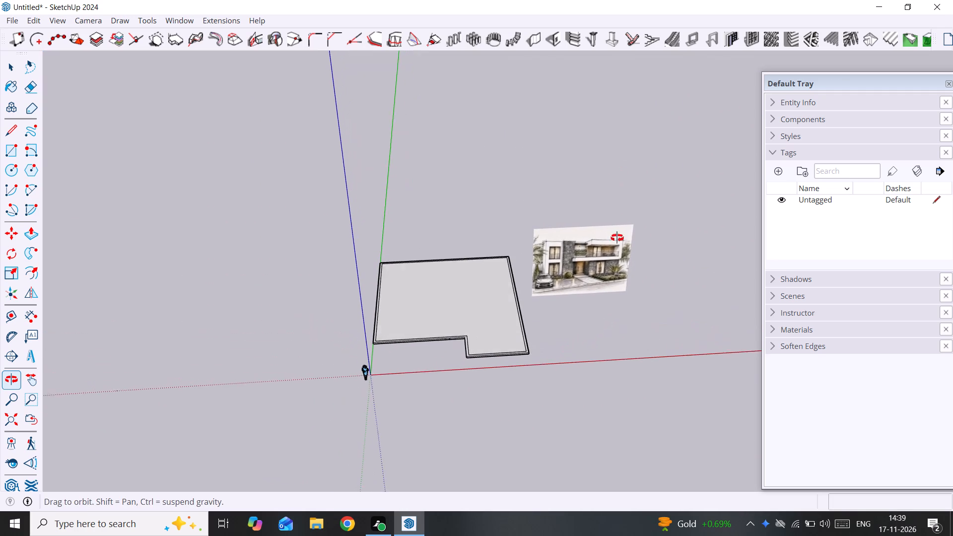
middle_click_drag(617, 238, 616, 247)
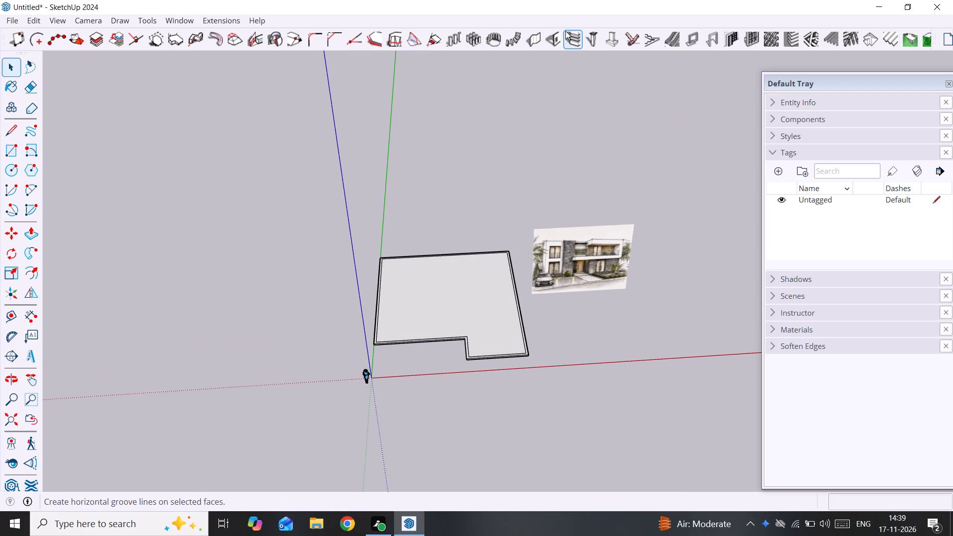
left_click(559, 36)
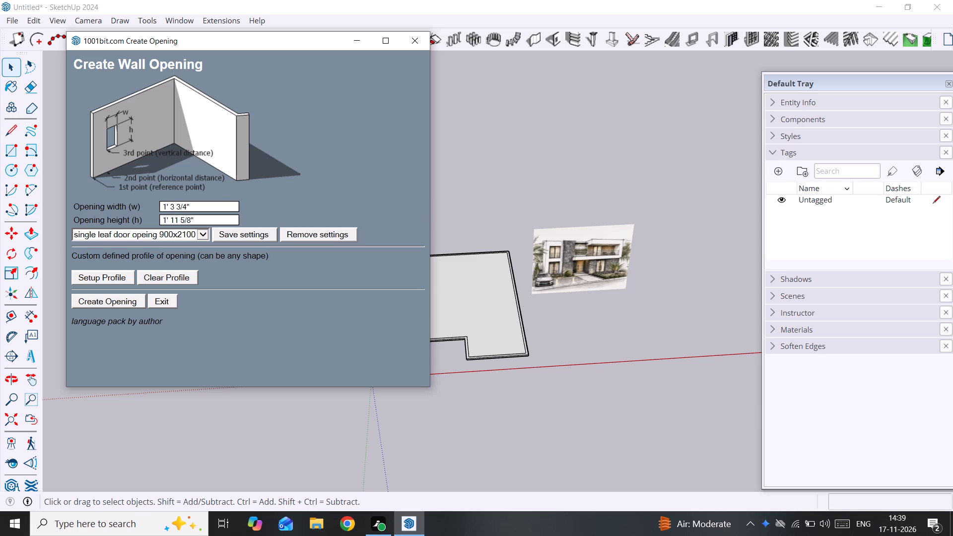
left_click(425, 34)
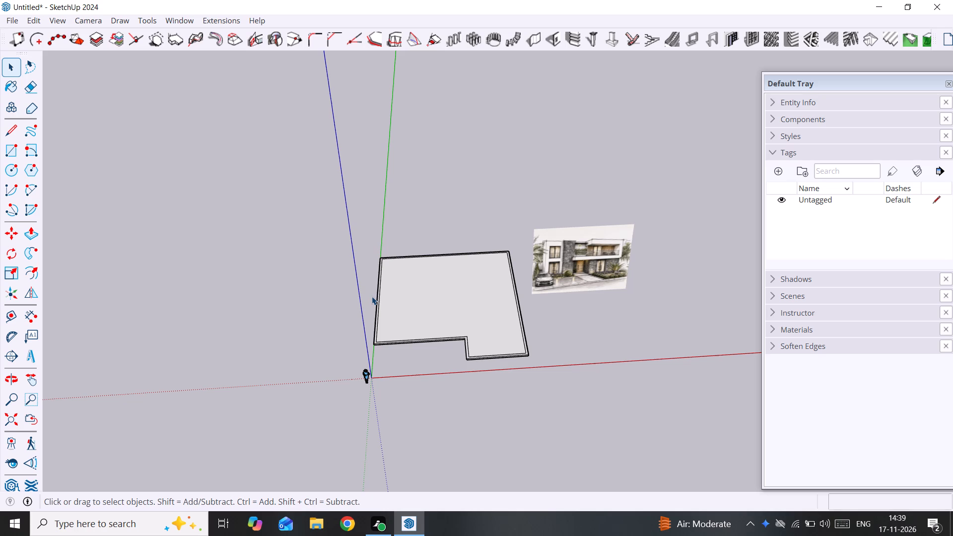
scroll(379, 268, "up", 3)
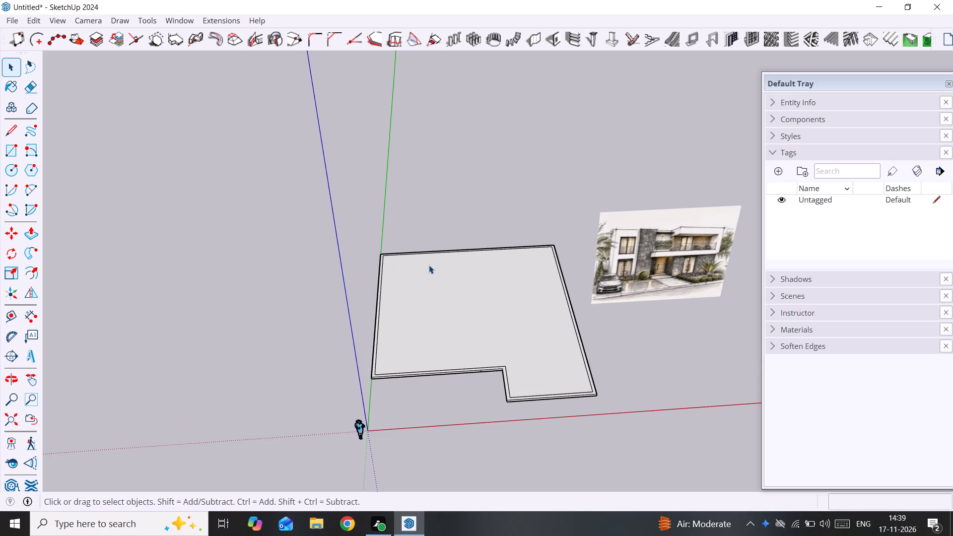
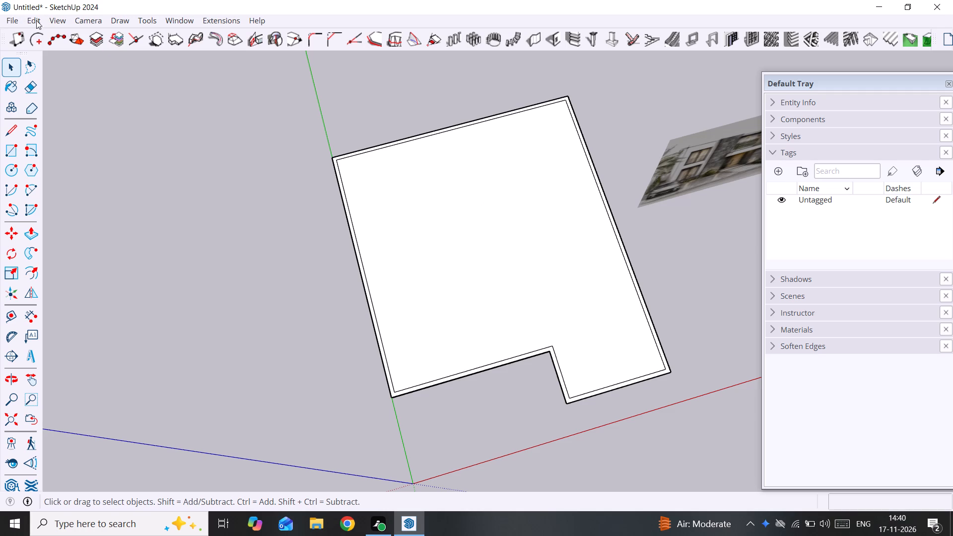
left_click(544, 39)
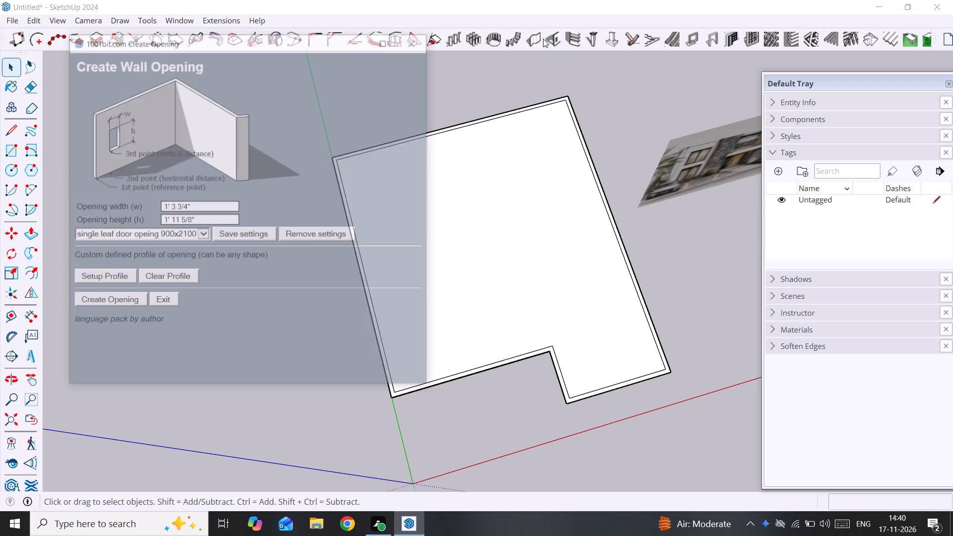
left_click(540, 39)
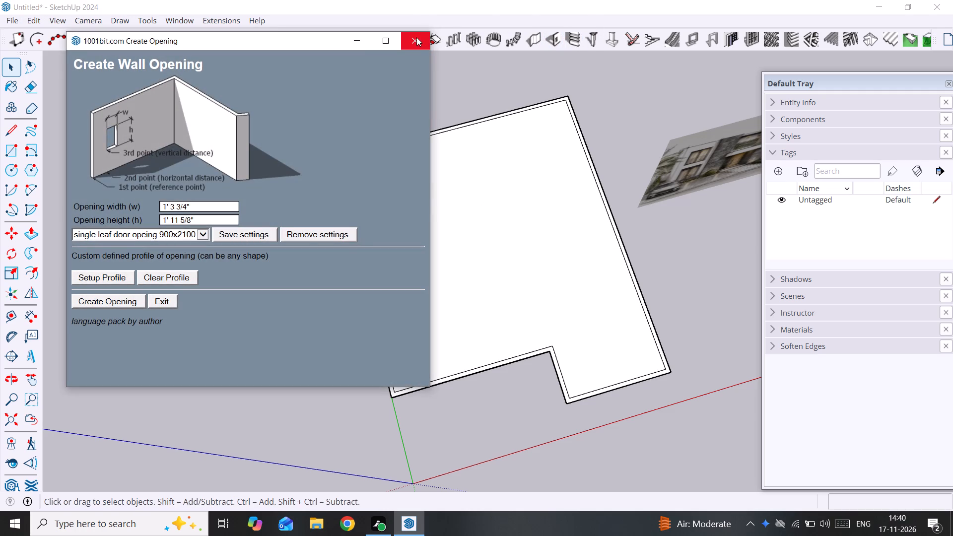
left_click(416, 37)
Start a vertical wall at the slab's outer rear corner and run it along the side edge on the green axis to the front corner.
left_click(533, 38)
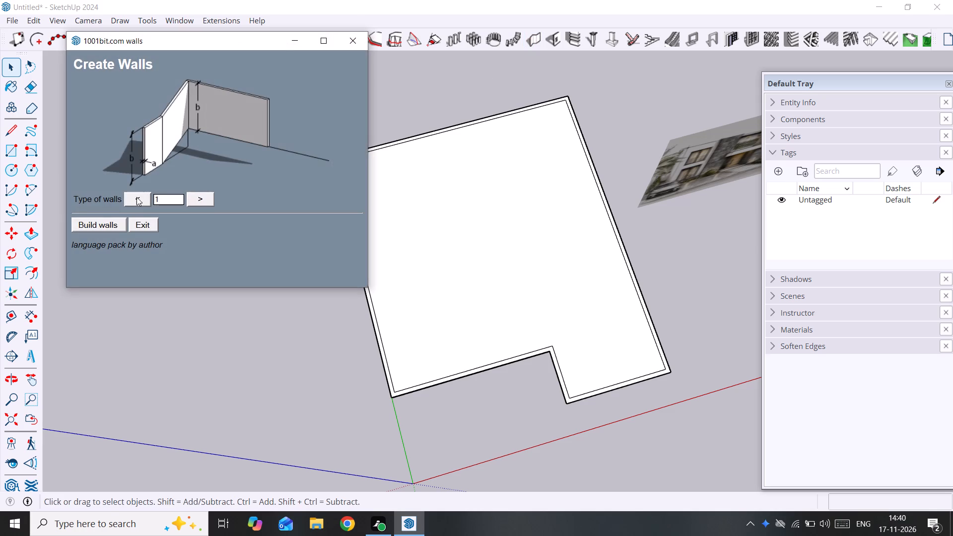
left_click(116, 226)
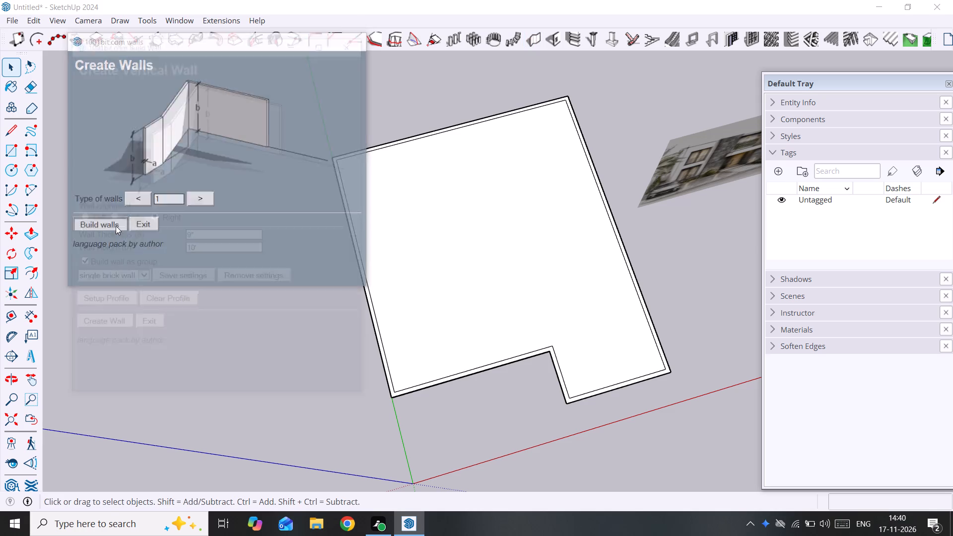
left_click(99, 326)
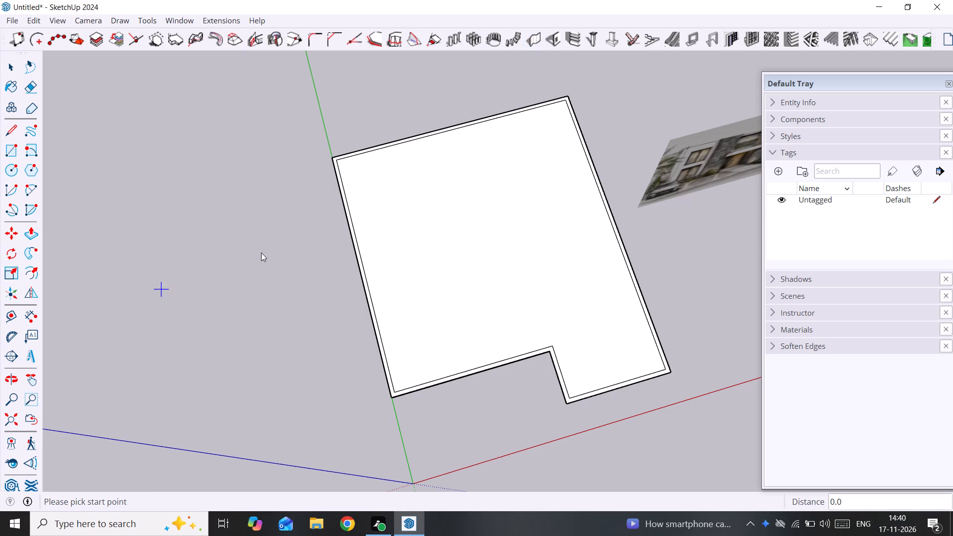
scroll(323, 143, "up", 5)
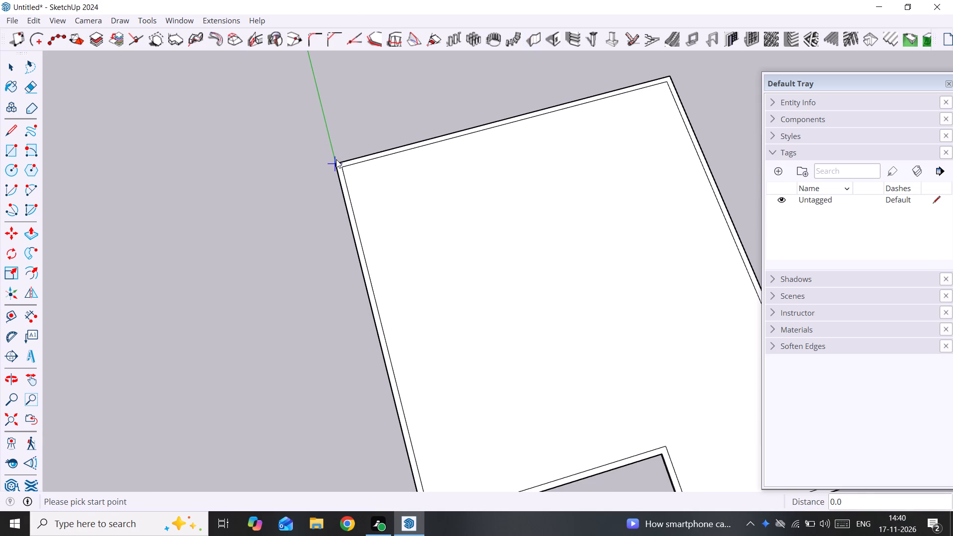
left_click(336, 159)
scroll(359, 259, "up", 1)
middle_click_drag(358, 252, 681, 108)
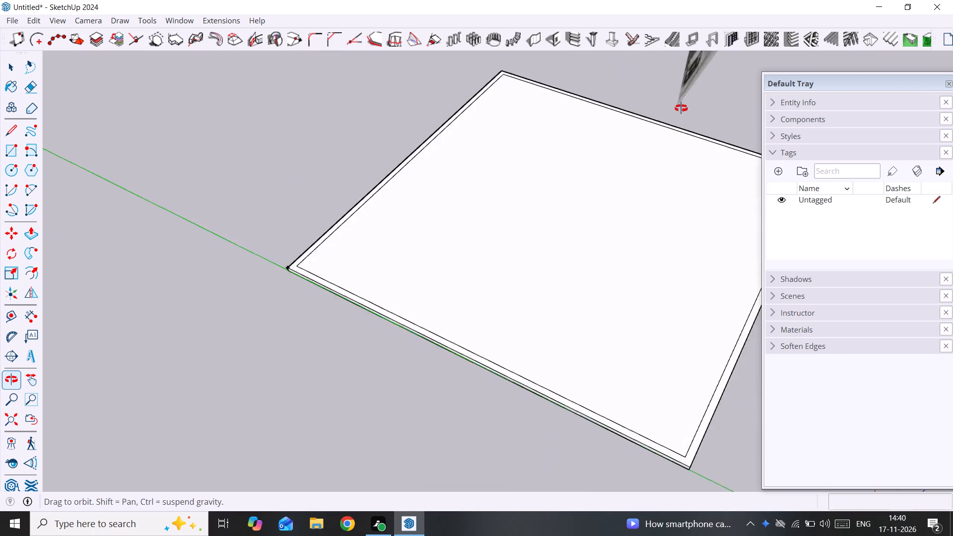
middle_click_drag(681, 108, 758, 82)
scroll(306, 302, "up", 5)
scroll(395, 352, "up", 8)
scroll(497, 351, "down", 14)
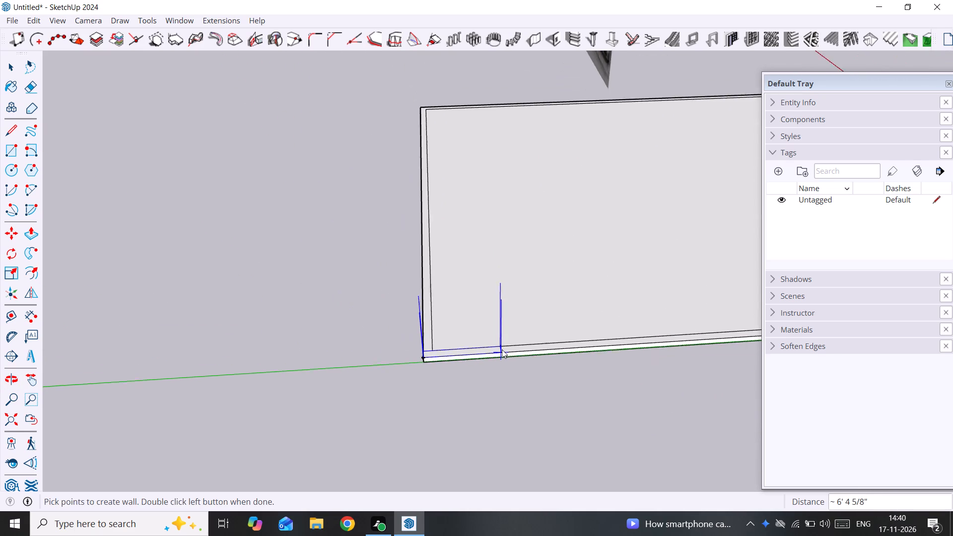
middle_click_drag(502, 349, 61, 355)
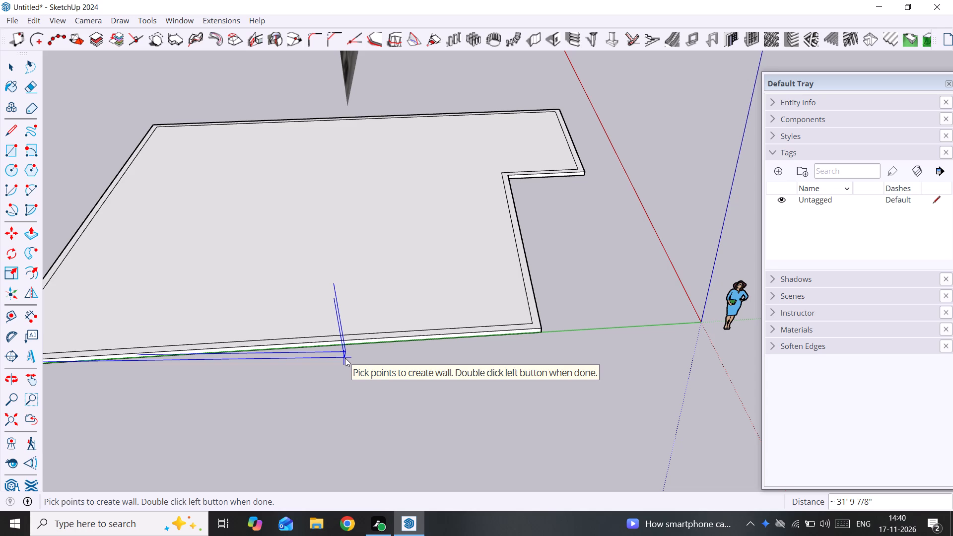
scroll(345, 358, "down", 4)
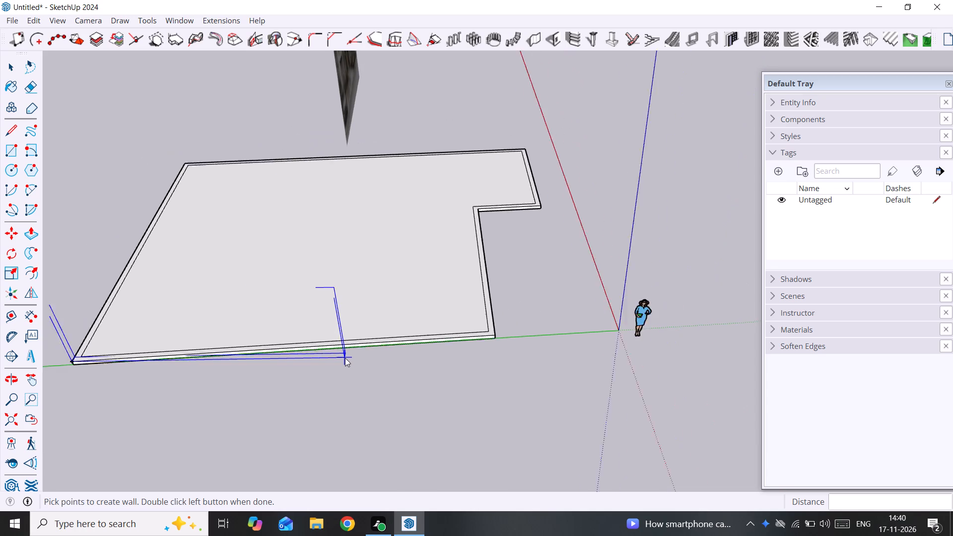
scroll(345, 358, "down", 3)
scroll(382, 346, "up", 2)
scroll(439, 333, "up", 9)
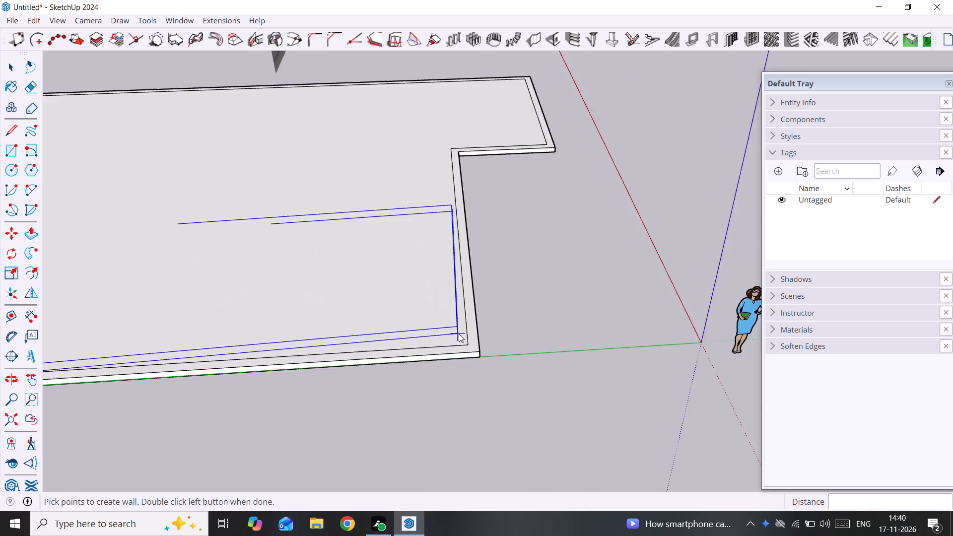
scroll(470, 341, "up", 5)
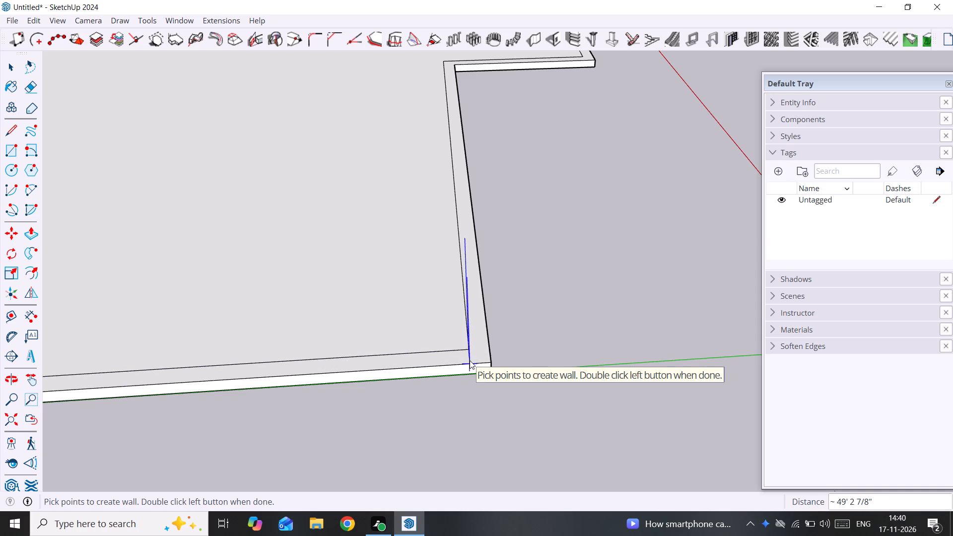
scroll(470, 360, "up", 3)
middle_click_drag(469, 360, 300, 383)
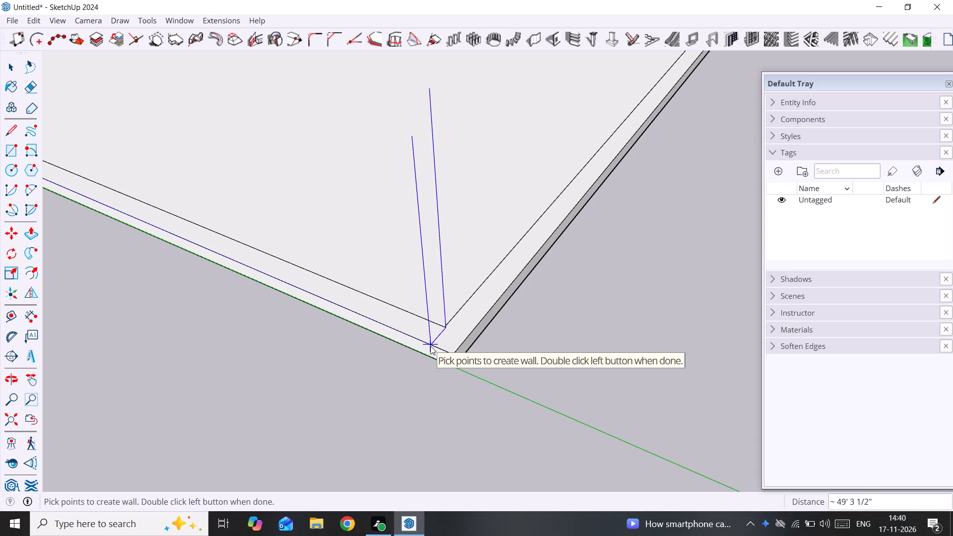
left_click(450, 350)
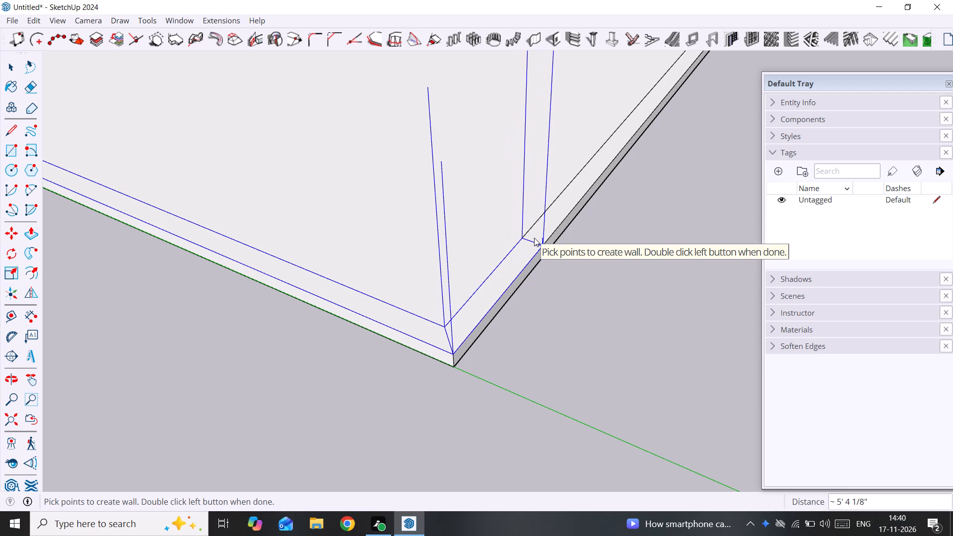
Continue the wall path about 30' 8" along the slab's recessed front edge, ending on the inset line just past the projection's inner corner.
scroll(534, 238, "down", 20)
scroll(534, 238, "down", 6)
middle_click_drag(534, 238, 492, 343)
scroll(499, 326, "up", 14)
scroll(546, 279, "up", 3)
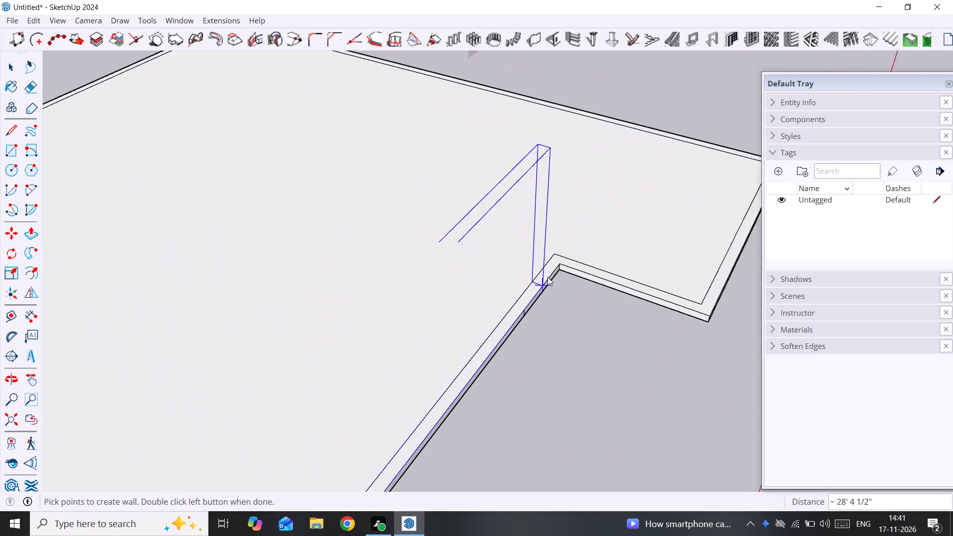
scroll(547, 277, "up", 6)
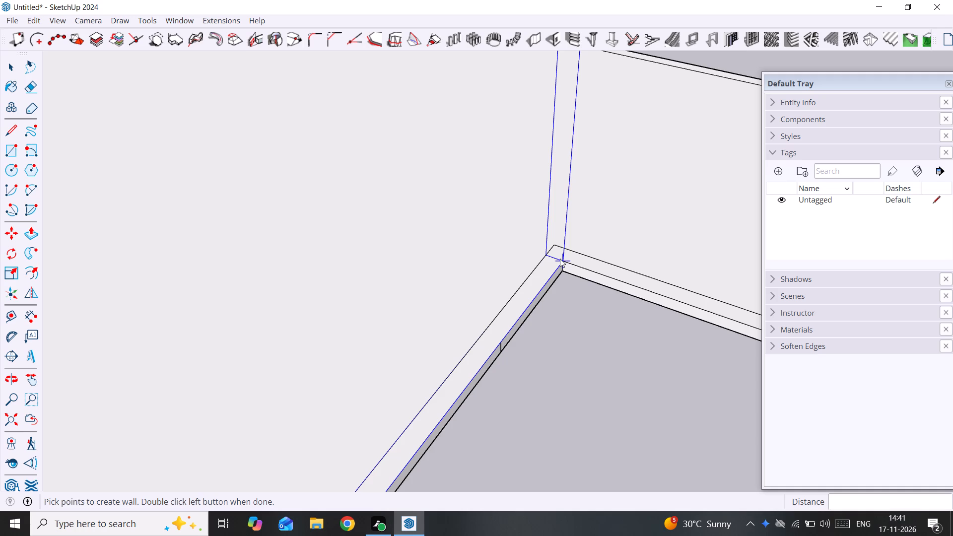
scroll(560, 259, "up", 3)
scroll(560, 259, "down", 7)
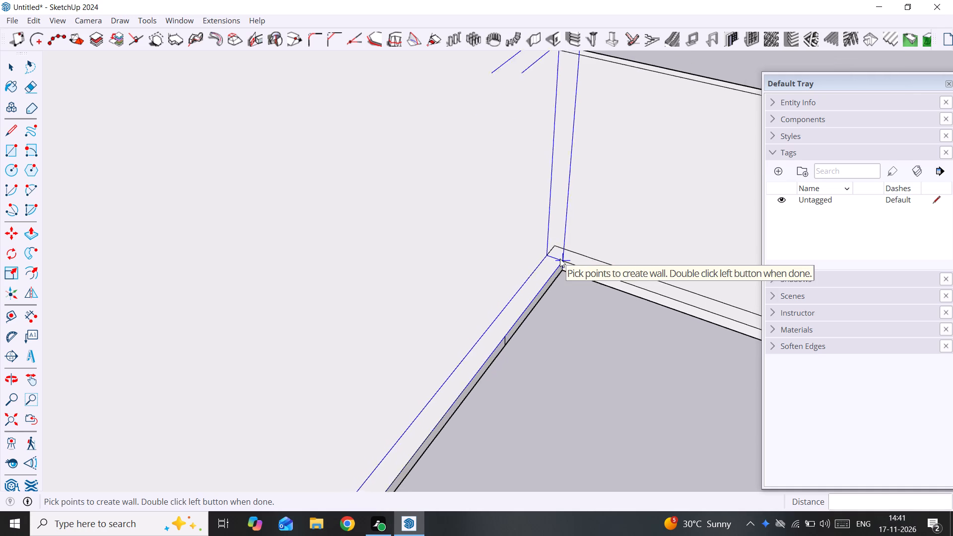
middle_click_drag(572, 259, 292, 291)
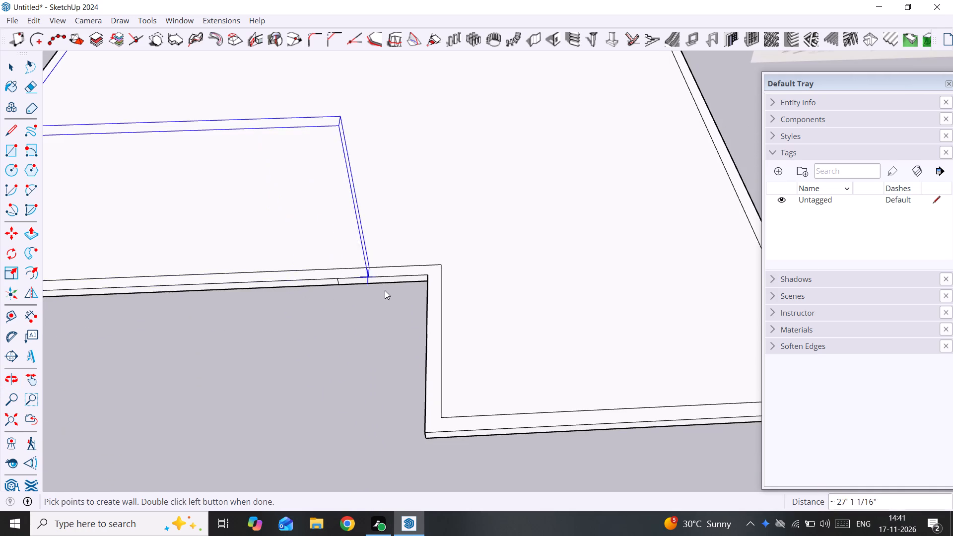
scroll(423, 277, "up", 8)
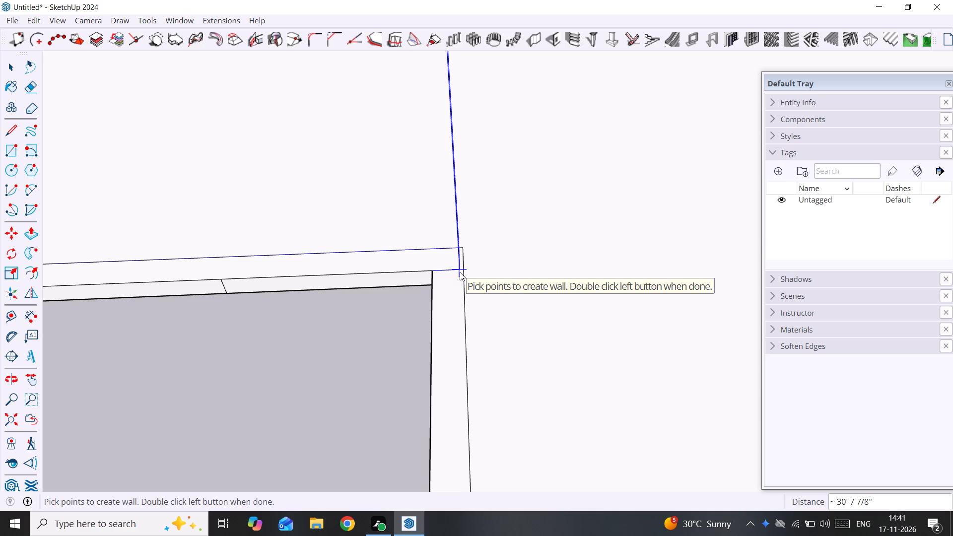
left_click(463, 270)
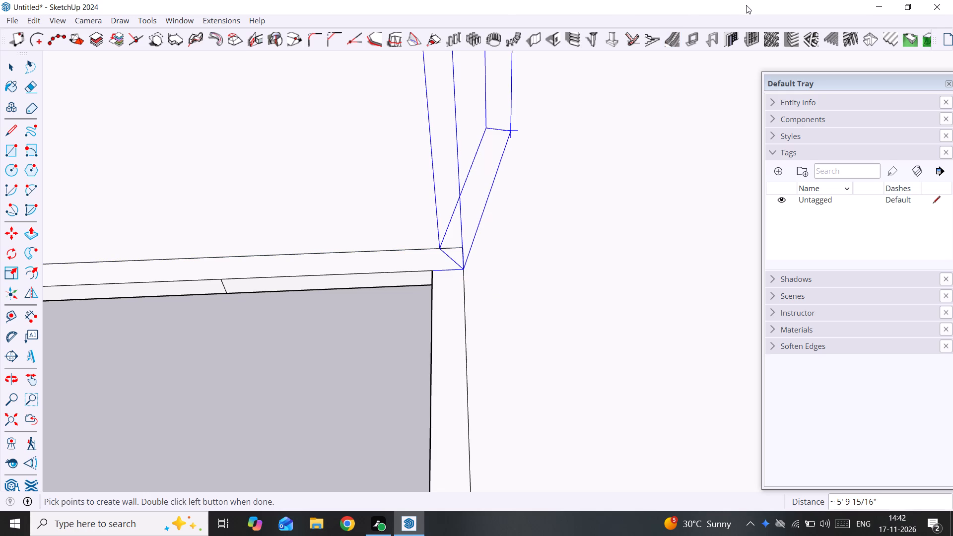
Continue the wall path 10' along the projection's side to its front edge, finish the wall there, and exit the command.
scroll(460, 300, "down", 12)
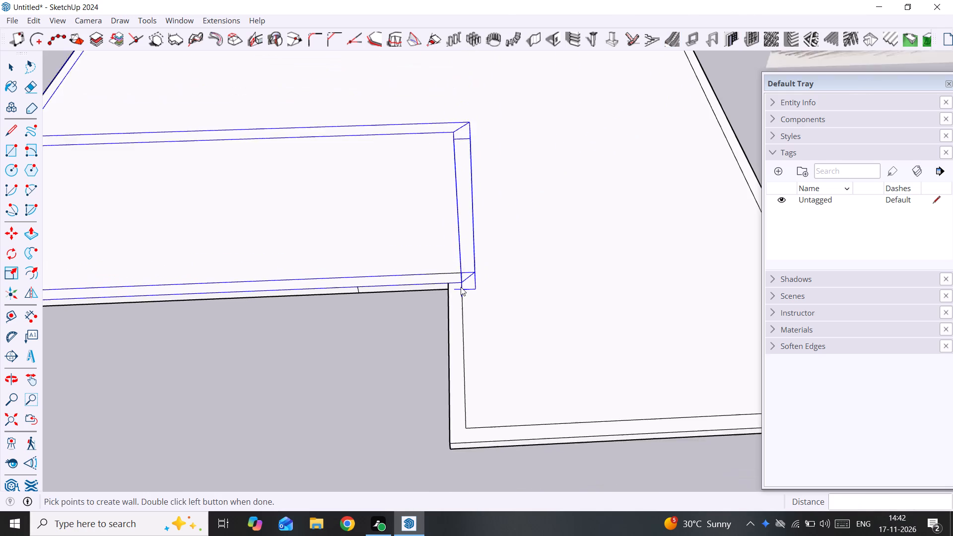
scroll(461, 287, "down", 6)
middle_click_drag(467, 280, 575, 219)
scroll(431, 295, "up", 2)
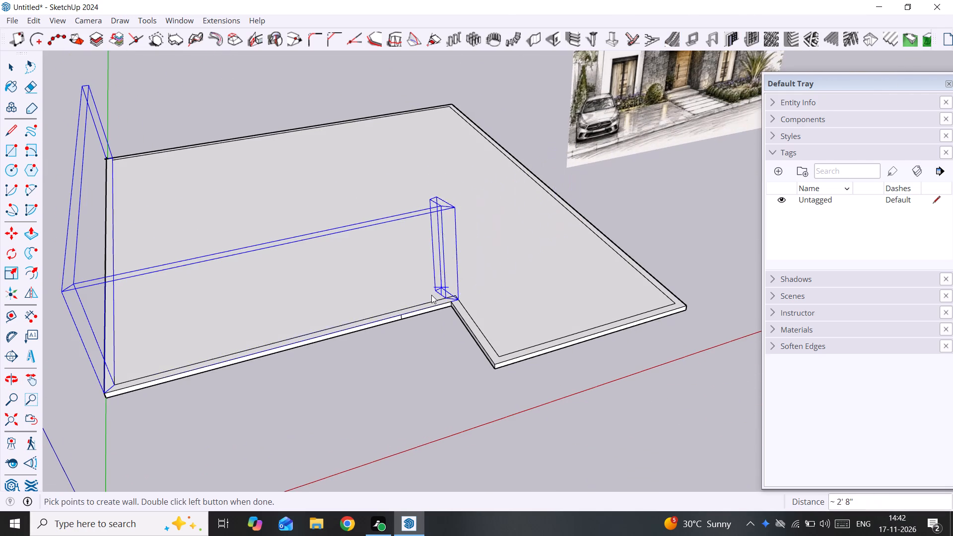
scroll(431, 295, "up", 7)
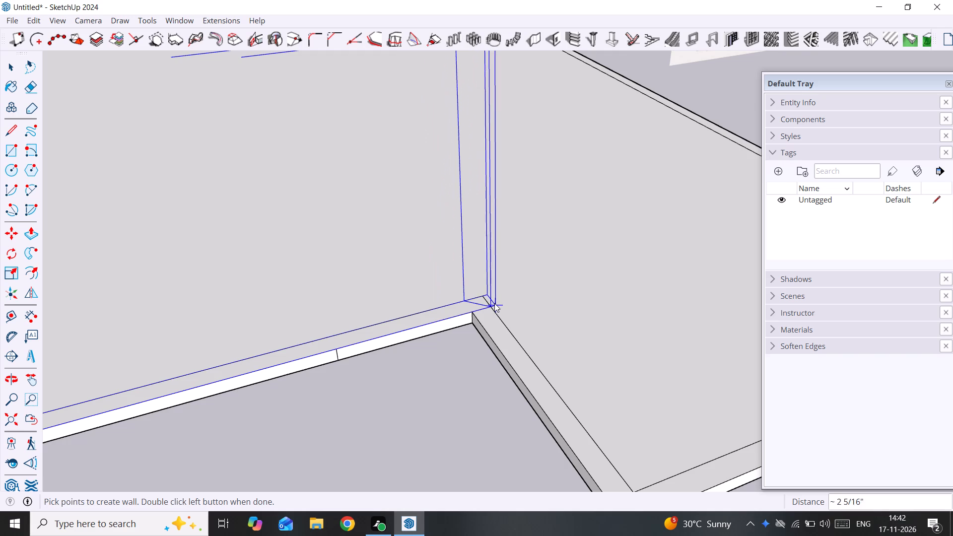
scroll(536, 347, "down", 10)
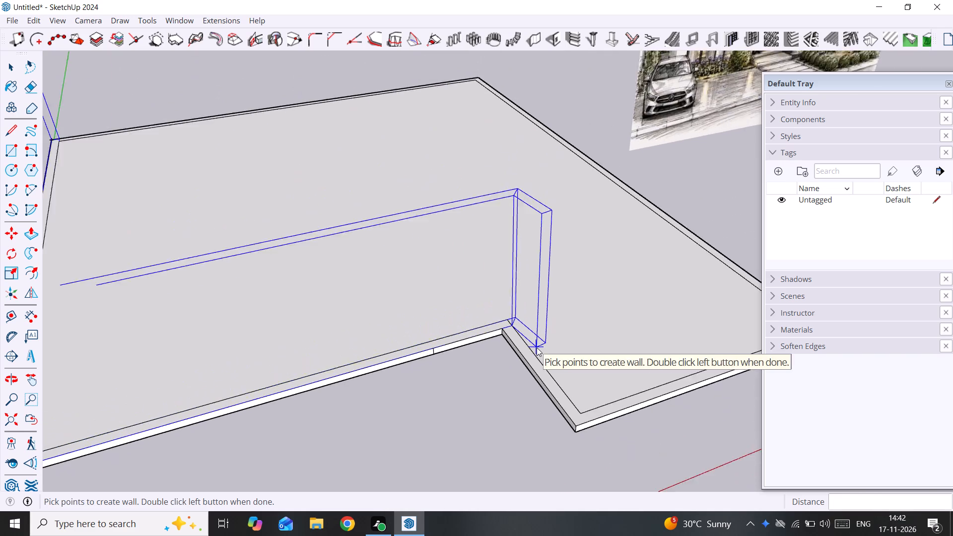
scroll(537, 347, "down", 5)
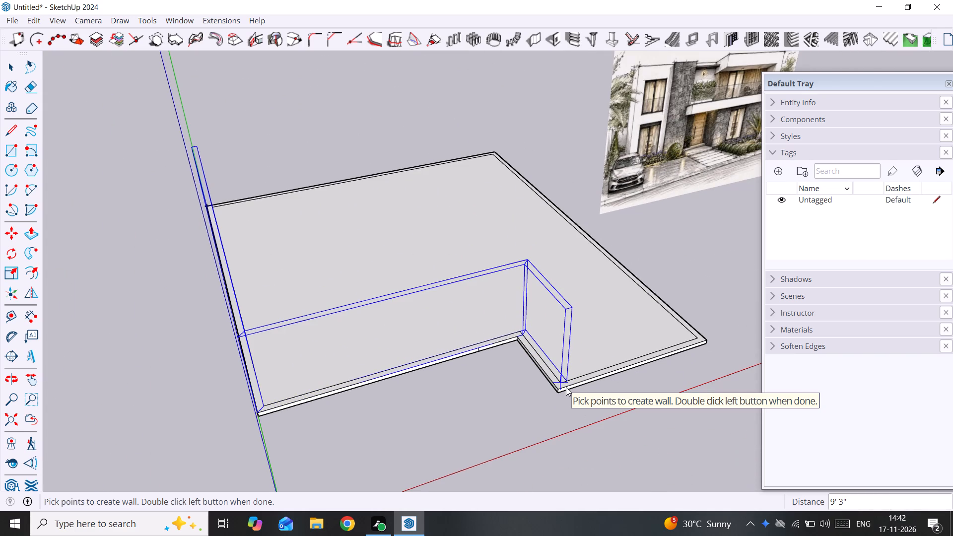
scroll(566, 387, "up", 13)
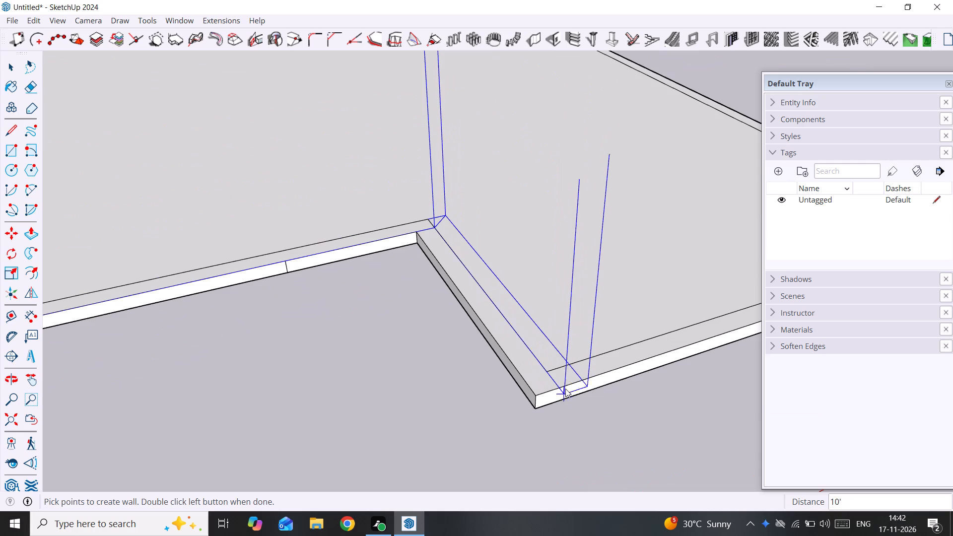
triple_click(565, 388)
key("space")
Open the wall group for editing and cut a 1' 3 3/4" by 1' 11 5/8" opening in the recessed front wall.
scroll(543, 314, "down", 3)
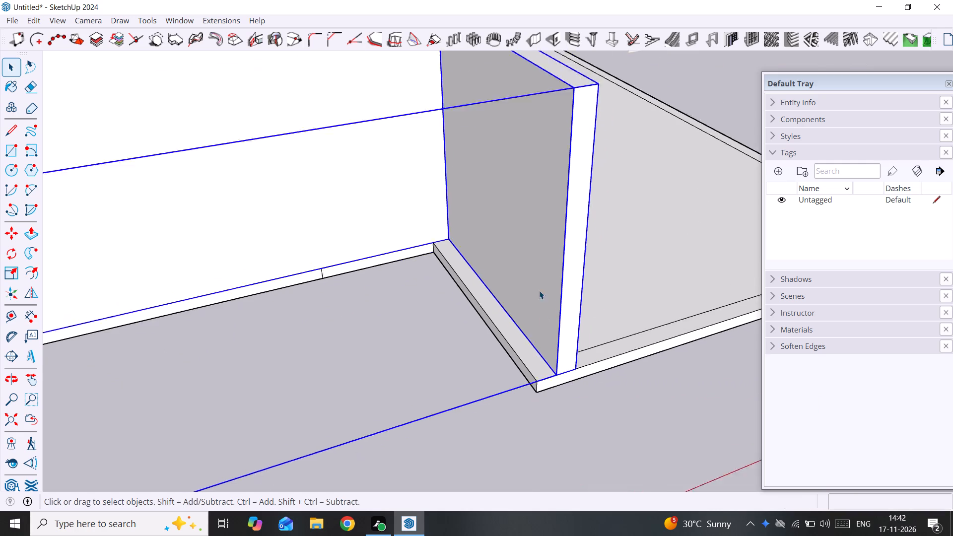
scroll(539, 290, "down", 20)
scroll(539, 290, "down", 1)
middle_click_drag(523, 232, 575, 332)
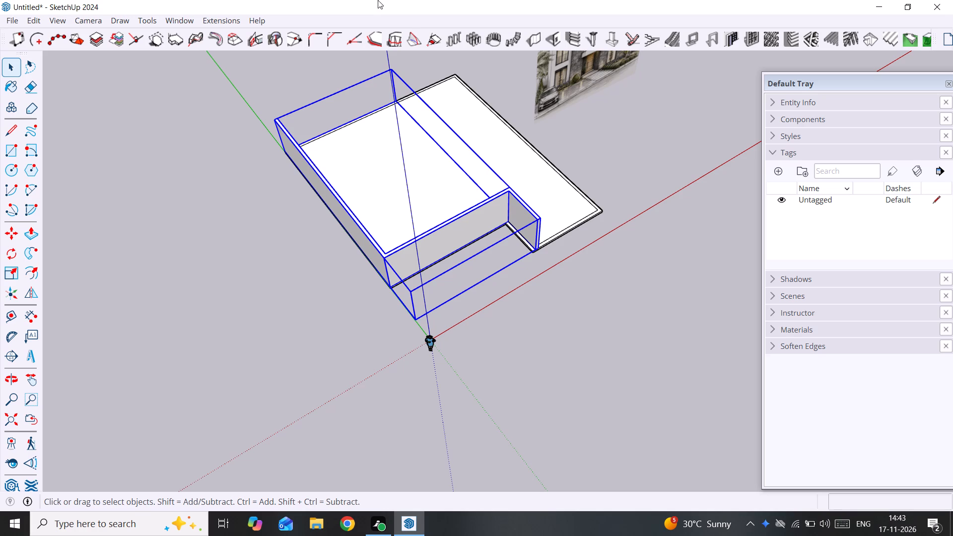
scroll(458, 247, "up", 4)
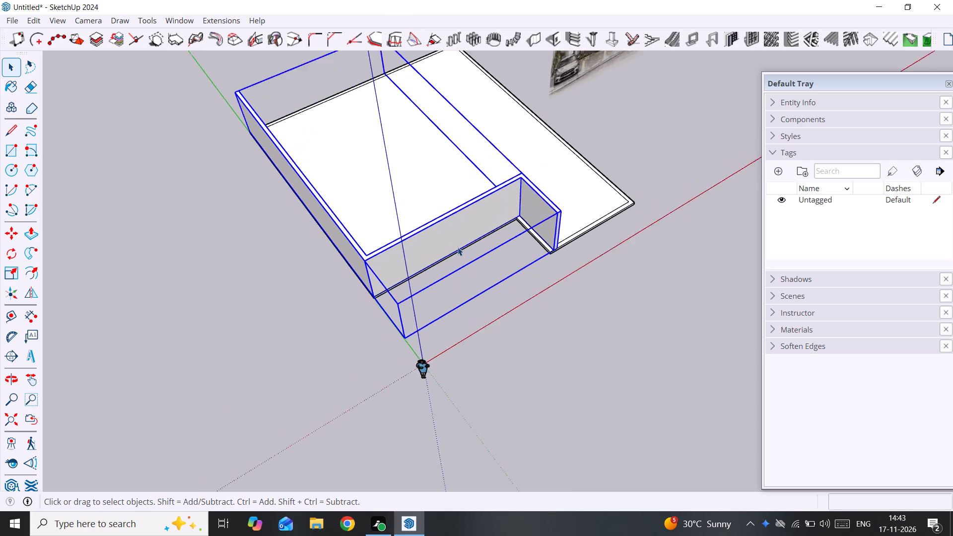
middle_click_drag(458, 248, 269, 269)
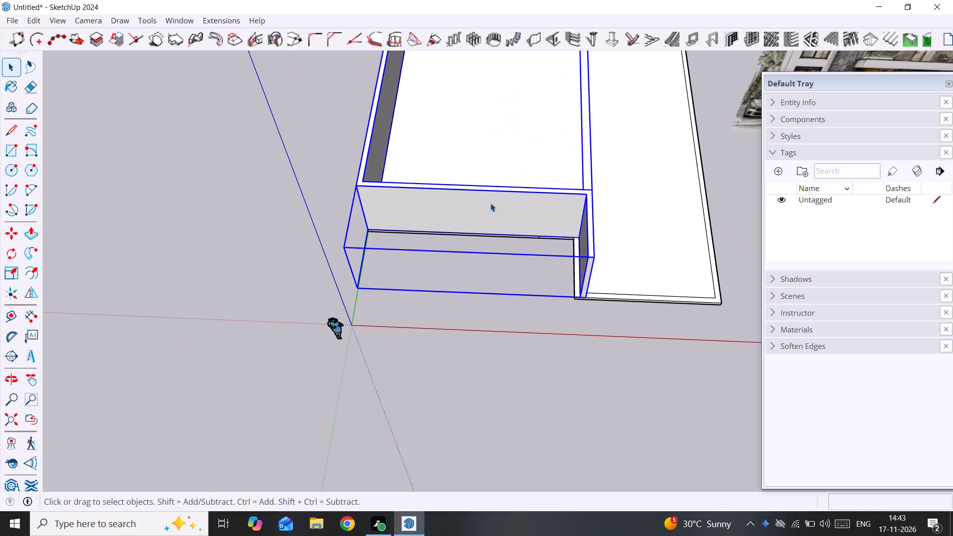
double_click(497, 204)
scroll(501, 225, "up", 4)
middle_click_drag(501, 225, 528, 97)
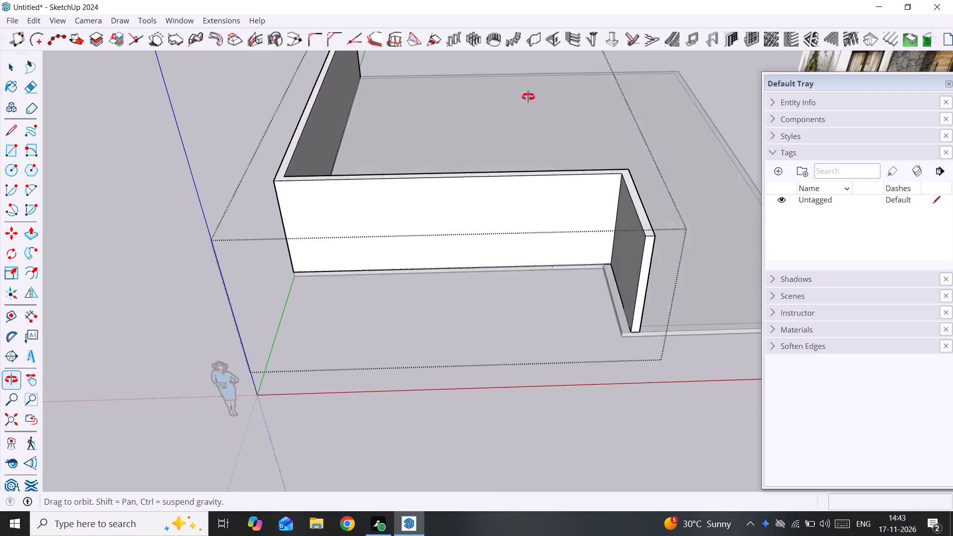
middle_click_drag(528, 97, 528, 80)
left_click(558, 35)
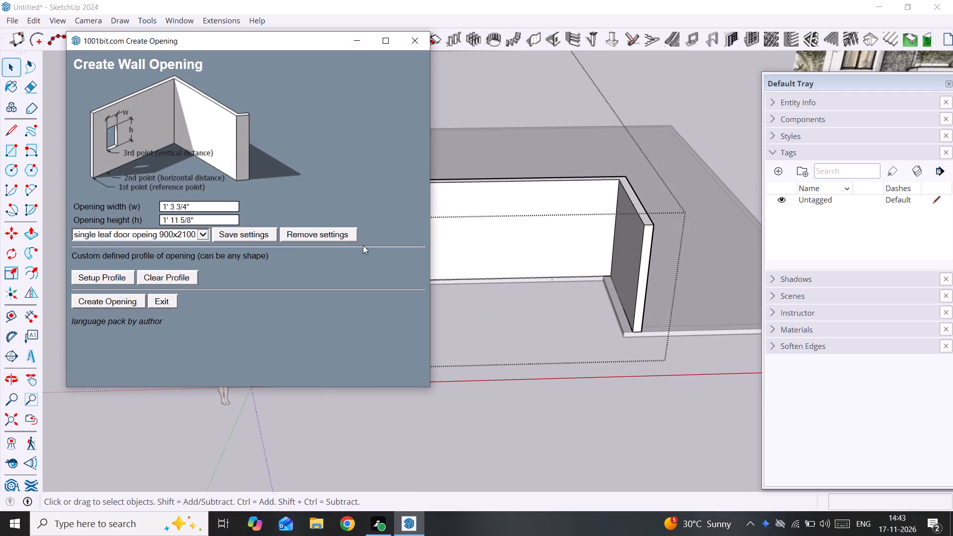
left_click(119, 301)
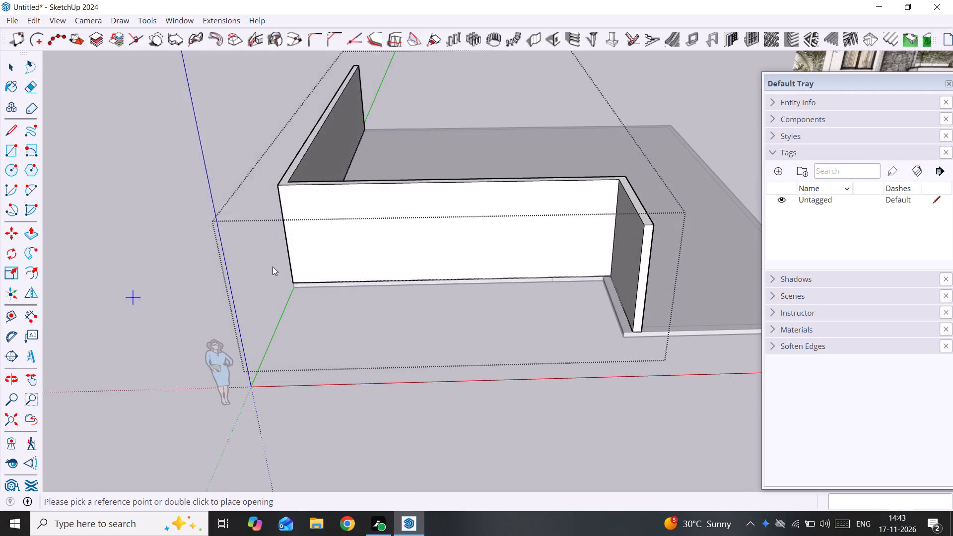
left_click(389, 232)
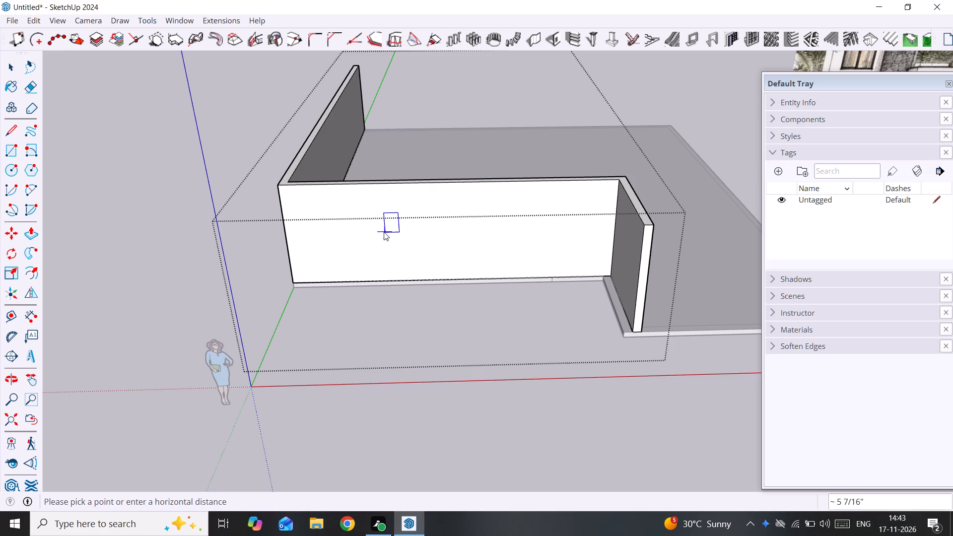
double_click(384, 232)
scroll(384, 232, "up", 10)
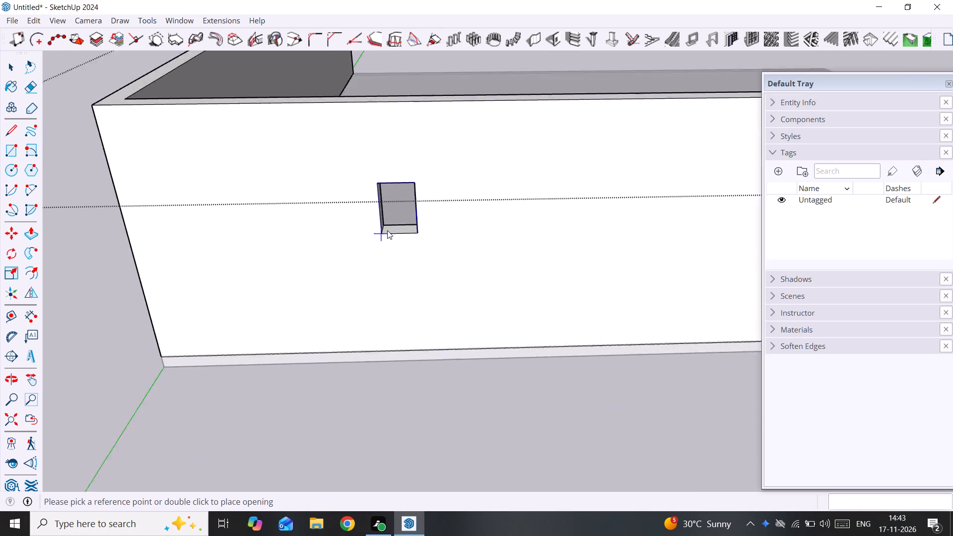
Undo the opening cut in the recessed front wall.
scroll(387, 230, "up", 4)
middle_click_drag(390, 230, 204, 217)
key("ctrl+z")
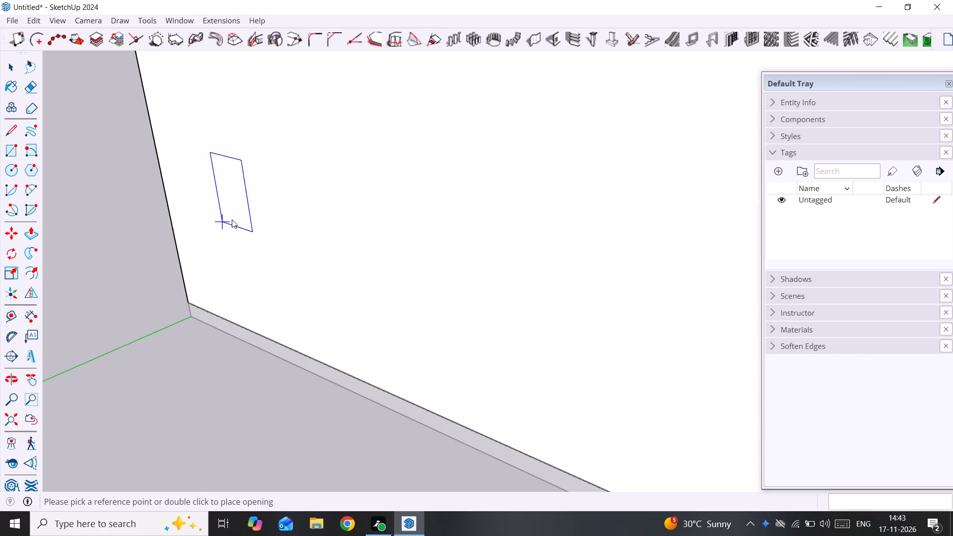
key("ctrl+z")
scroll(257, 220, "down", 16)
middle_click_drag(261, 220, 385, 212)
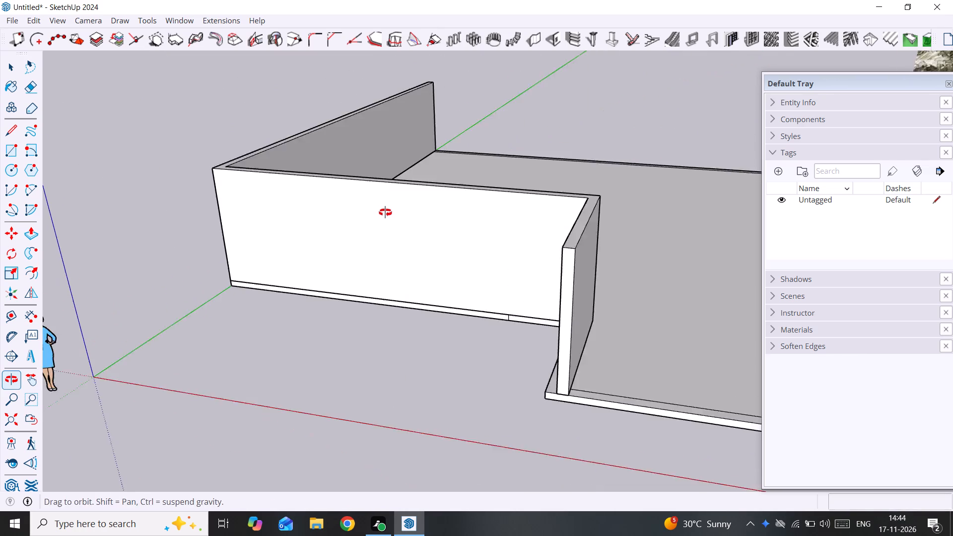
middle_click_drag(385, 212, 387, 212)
Delete the whole wall group standing on the slab.
key("space")
left_click(388, 216)
middle_click_drag(388, 219, 560, 272)
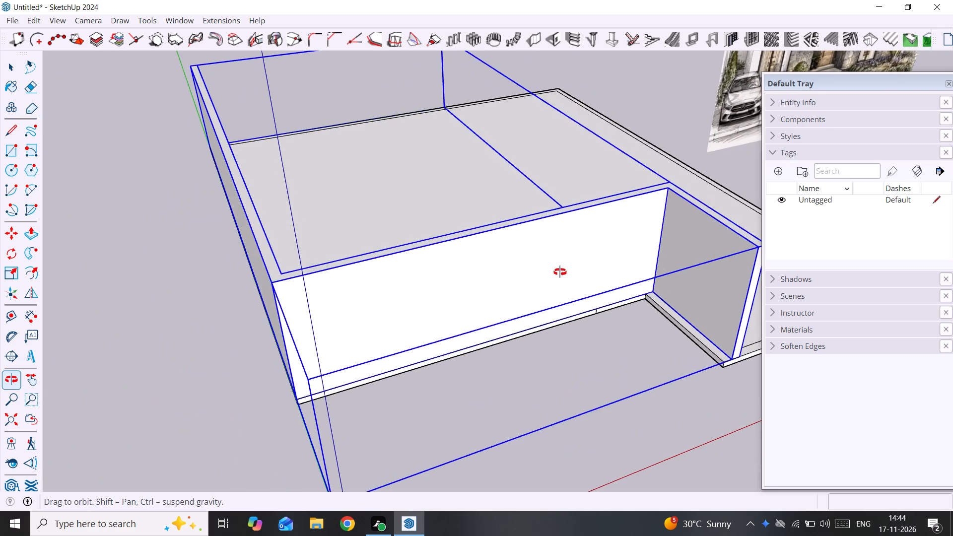
middle_click_drag(560, 272, 559, 272)
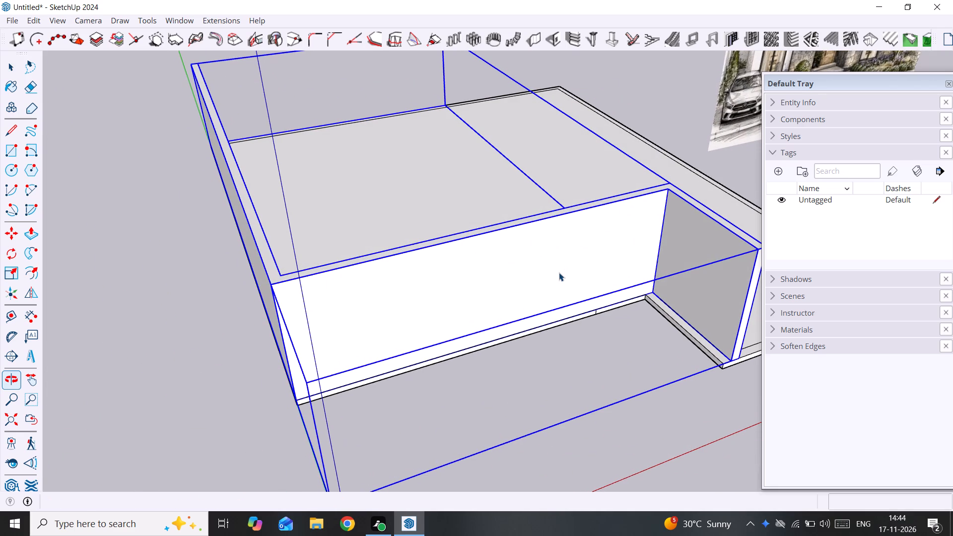
key("Delete")
Start a right-aligned vertical wall, 9" thick and 10' high, at the slab's outer rear corner and run it 50' along the green-axis edge.
middle_click_drag(558, 285, 470, 335)
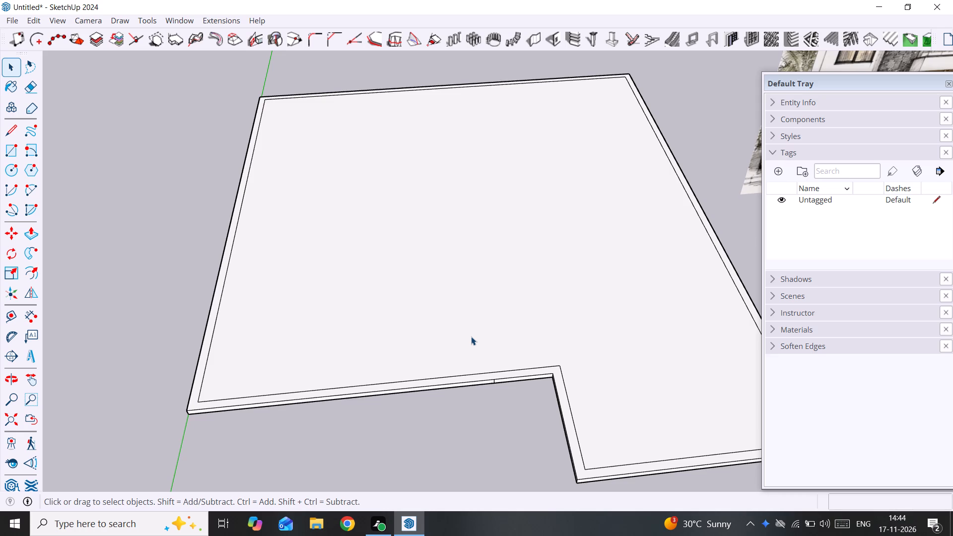
middle_click_drag(348, 168, 342, 238)
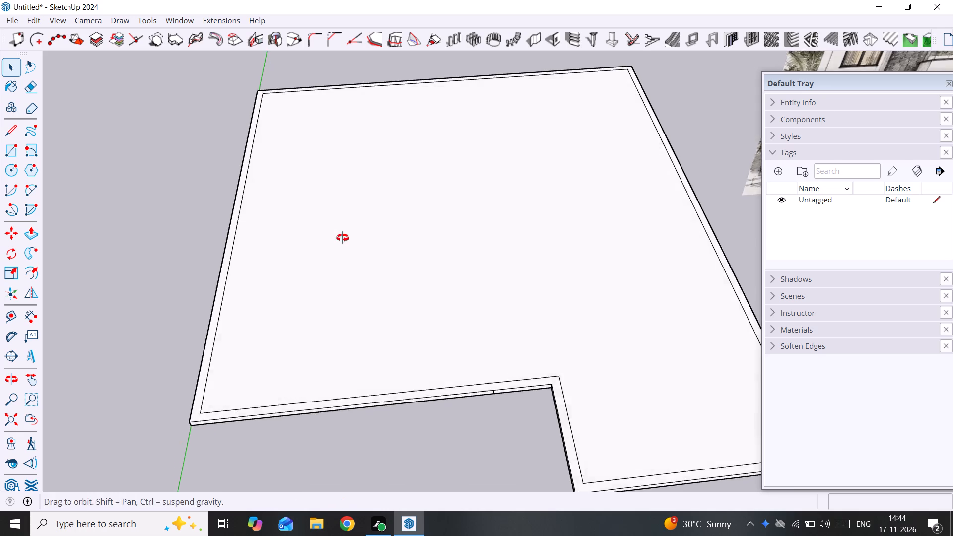
middle_click_drag(342, 238, 342, 239)
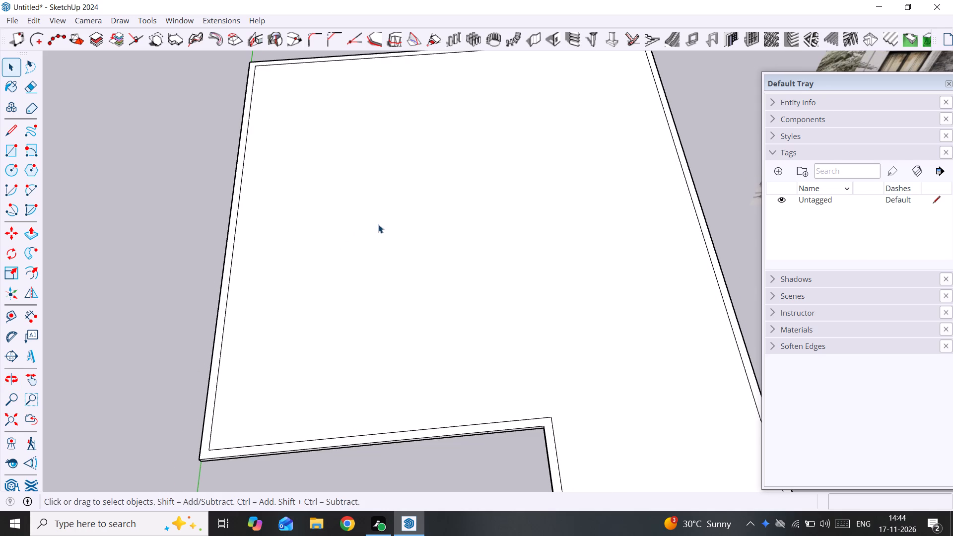
left_click(540, 36)
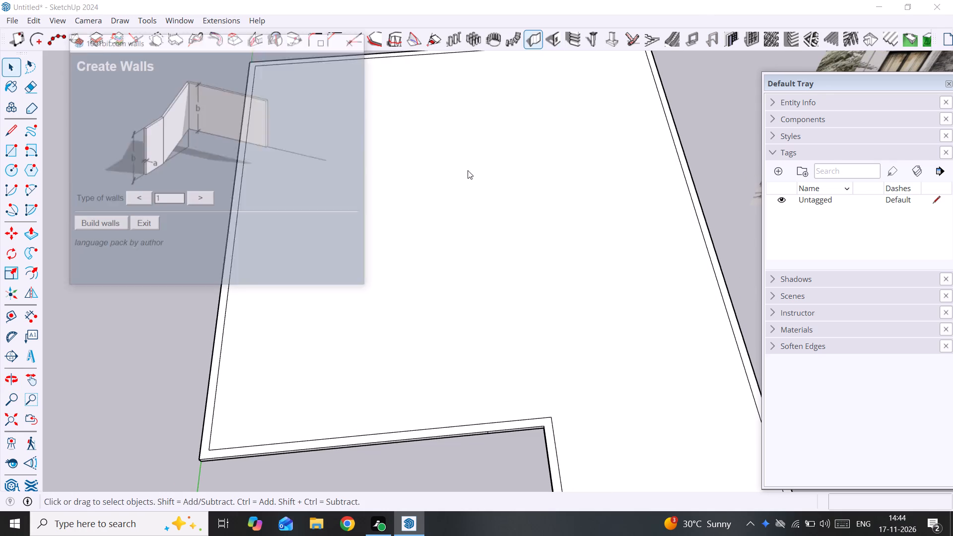
left_click(103, 223)
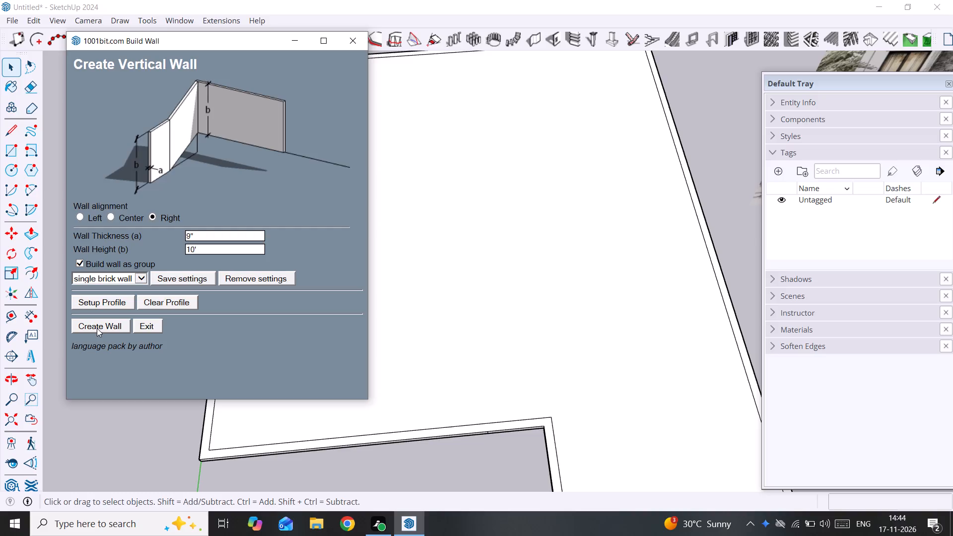
left_click(97, 328)
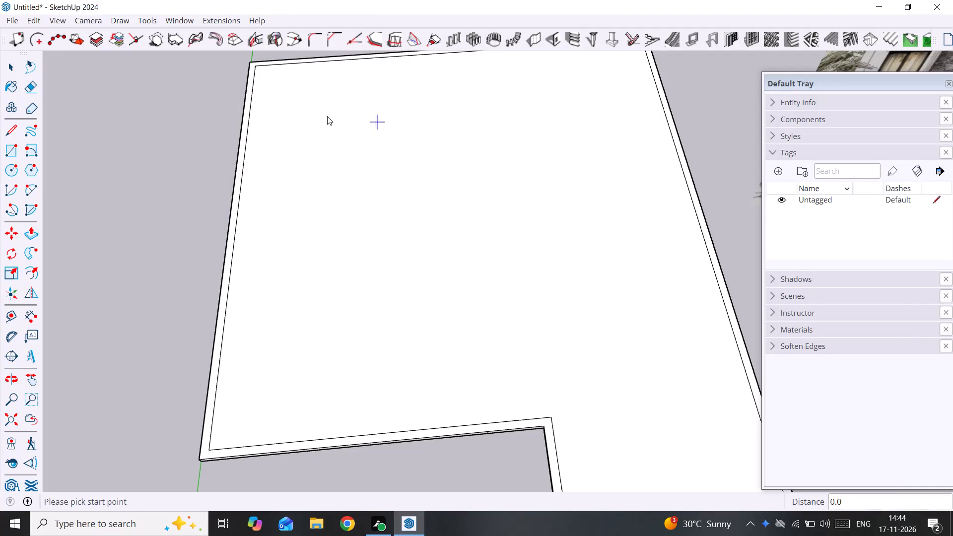
scroll(327, 116, "up", 3)
middle_click_drag(330, 119, 382, 223)
scroll(271, 151, "up", 3)
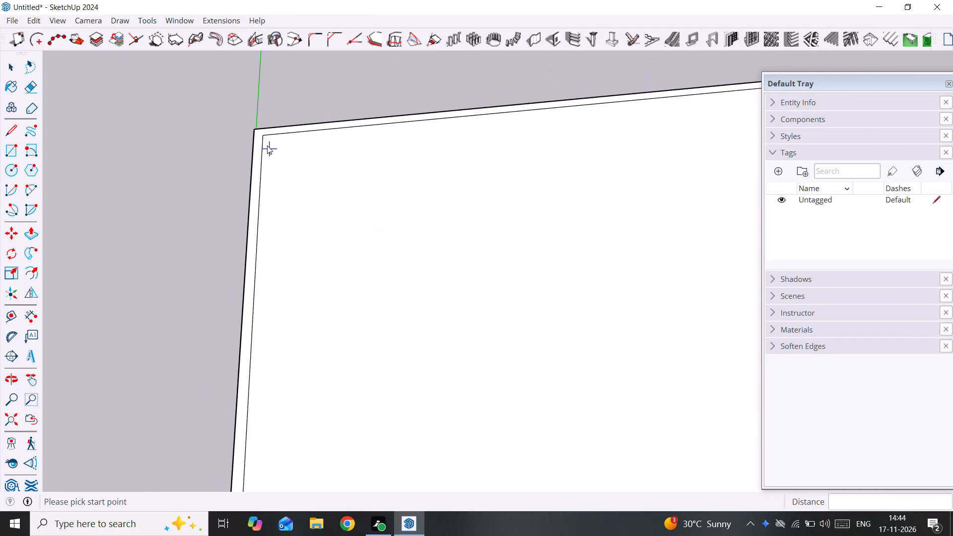
scroll(267, 145, "up", 1)
left_click(251, 122)
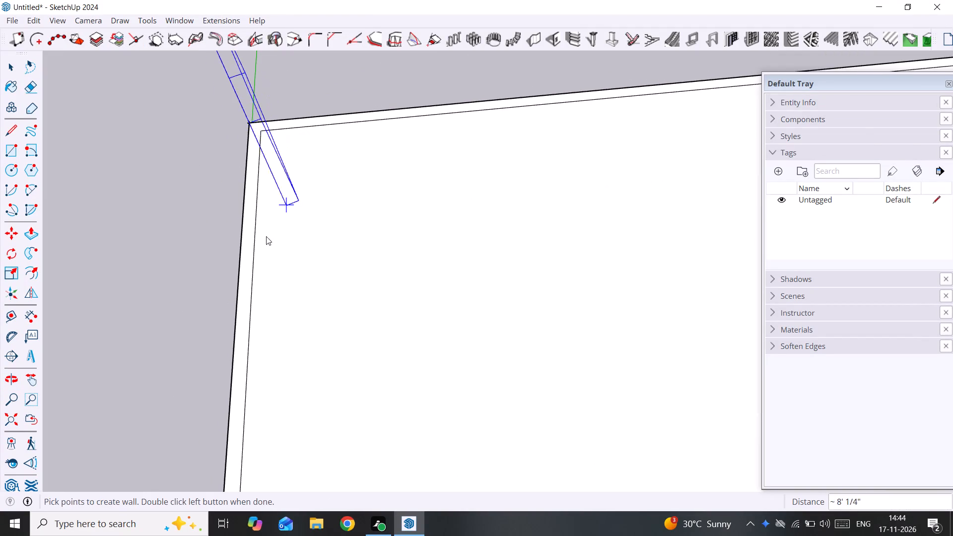
scroll(241, 266, "down", 14)
middle_click_drag(246, 265, 330, 89, "shift")
scroll(318, 287, "up", 18)
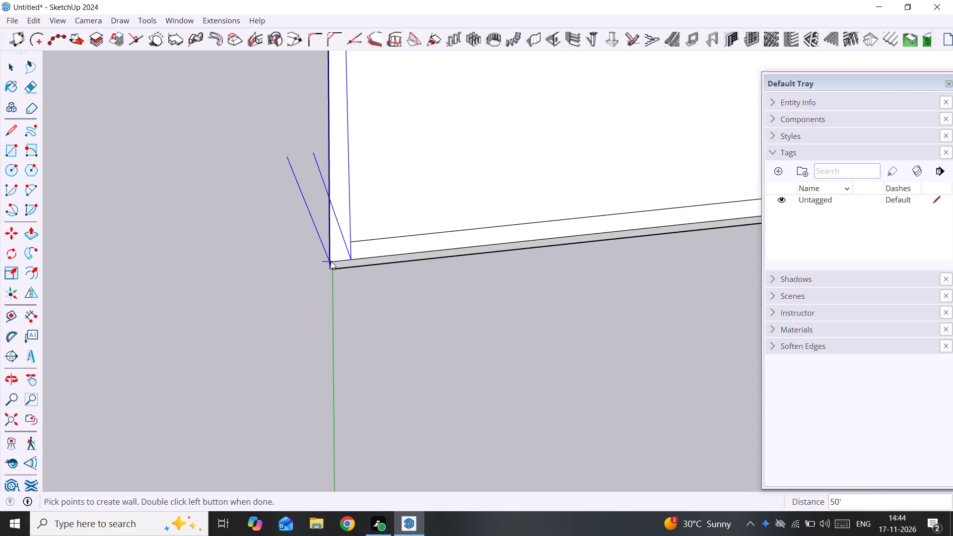
left_click(328, 261)
Continue the wall path 30' along the slab's recessed front edge to the outer edge's inner corner at the projection.
scroll(493, 235, "down", 3)
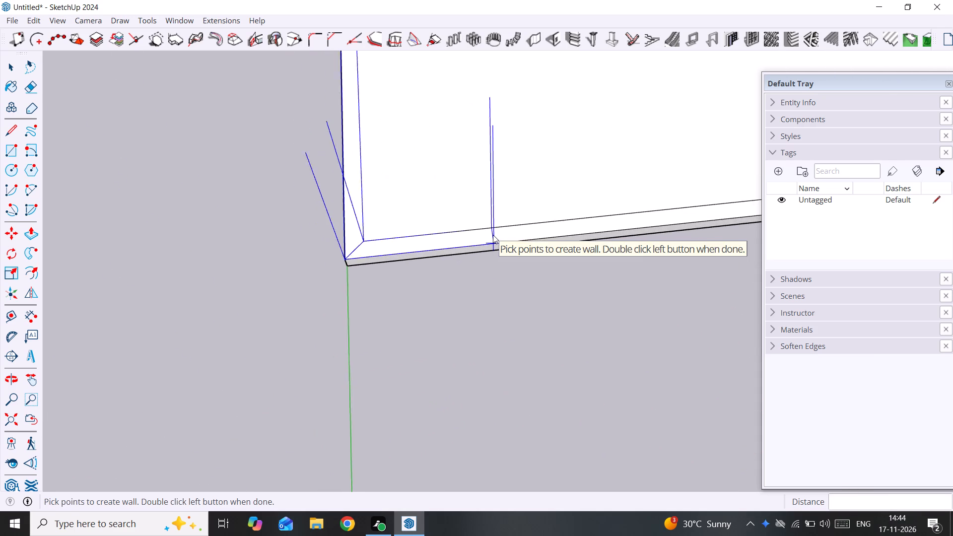
scroll(493, 235, "down", 9)
middle_click_drag(565, 214, 350, 251)
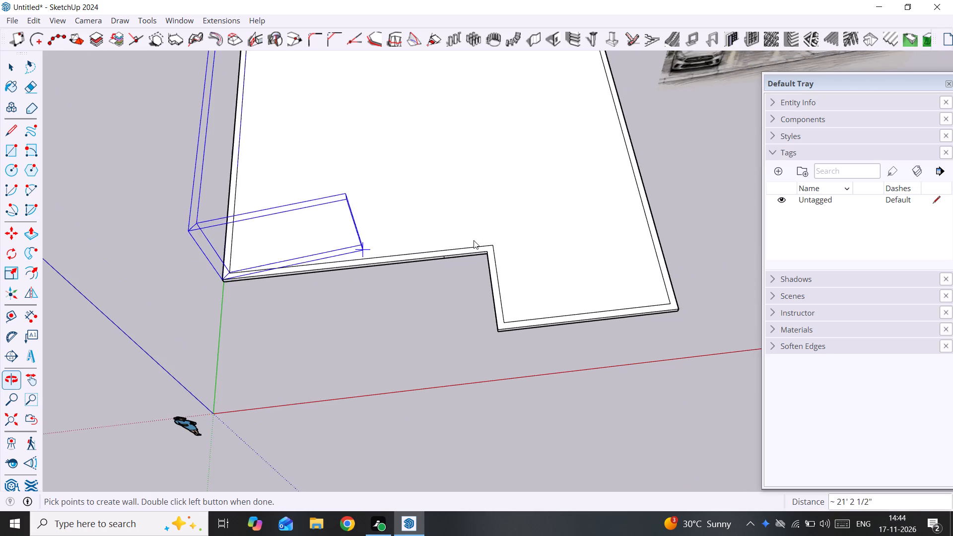
scroll(476, 240, "up", 16)
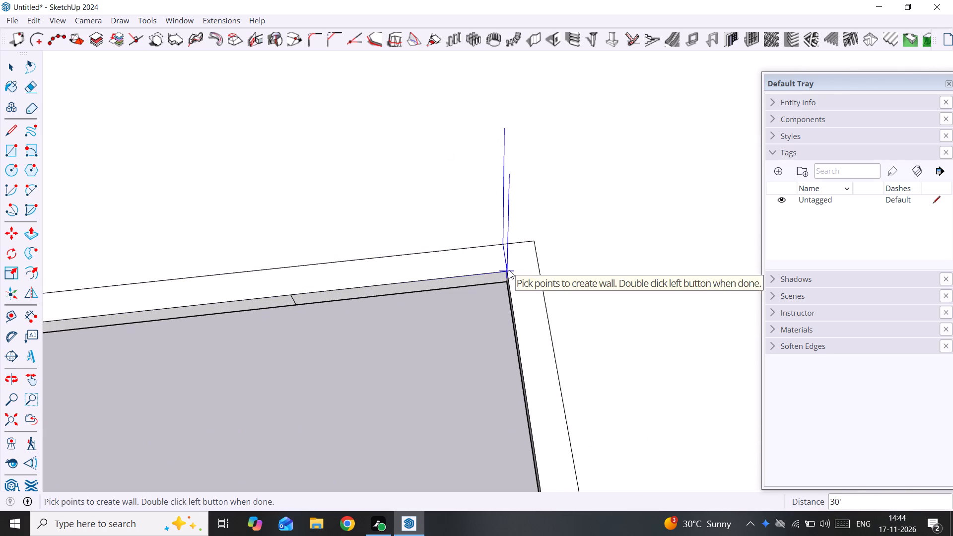
left_click(509, 270)
Continue the wall path around the projection, along its side and front edge to the slab's far front corner.
scroll(528, 367, "down", 14)
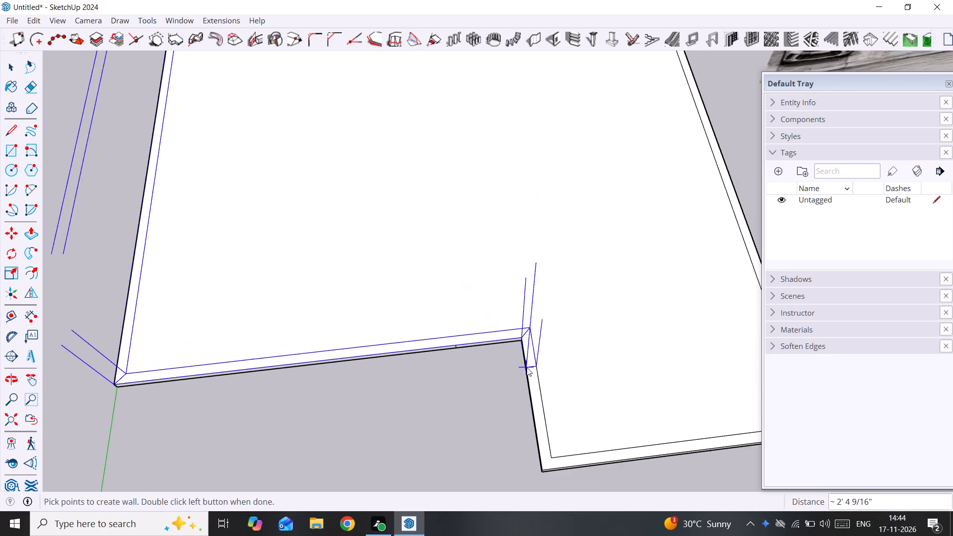
middle_click_drag(527, 367, 522, 257, "shift")
scroll(539, 352, "up", 3)
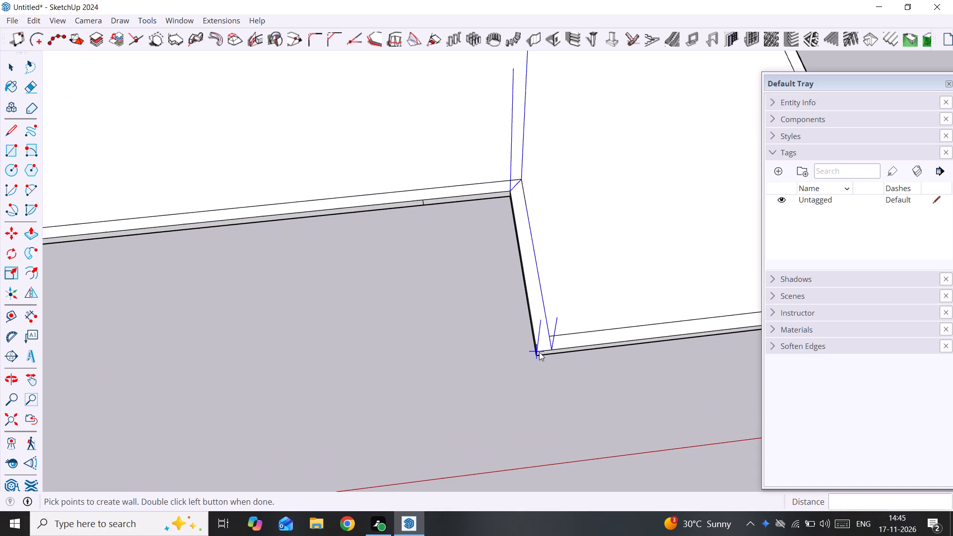
left_click(539, 352)
scroll(633, 329, "down", 8)
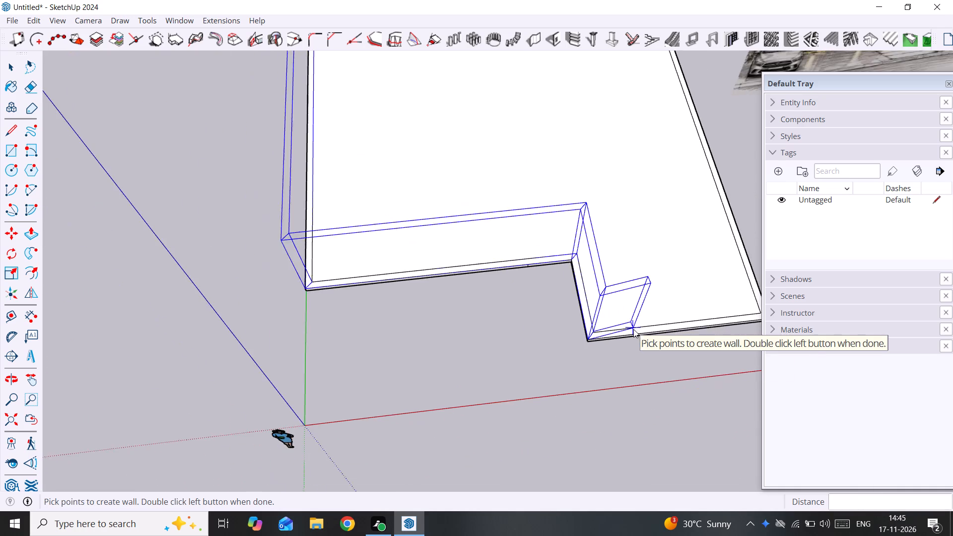
middle_click_drag(632, 329, 302, 356, "shift")
scroll(456, 354, "up", 9)
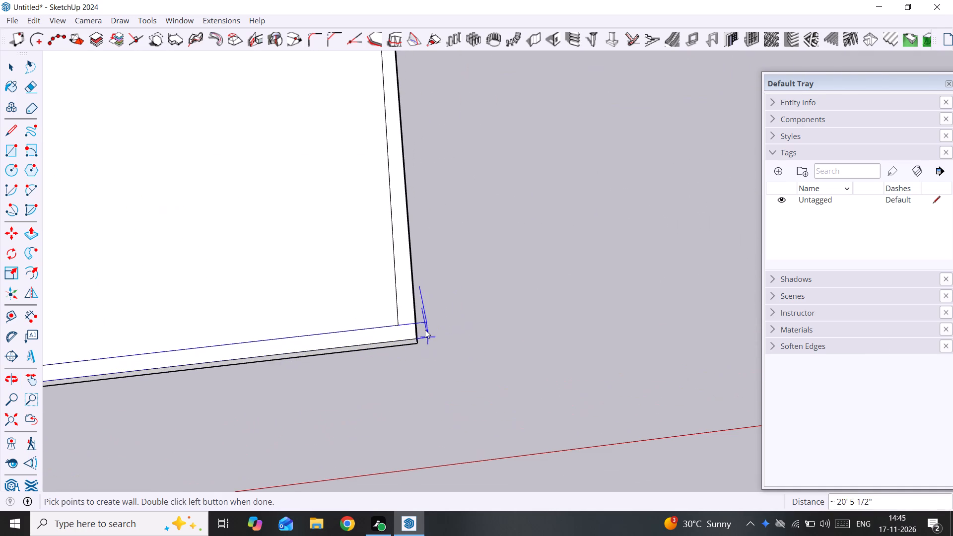
left_click(418, 334)
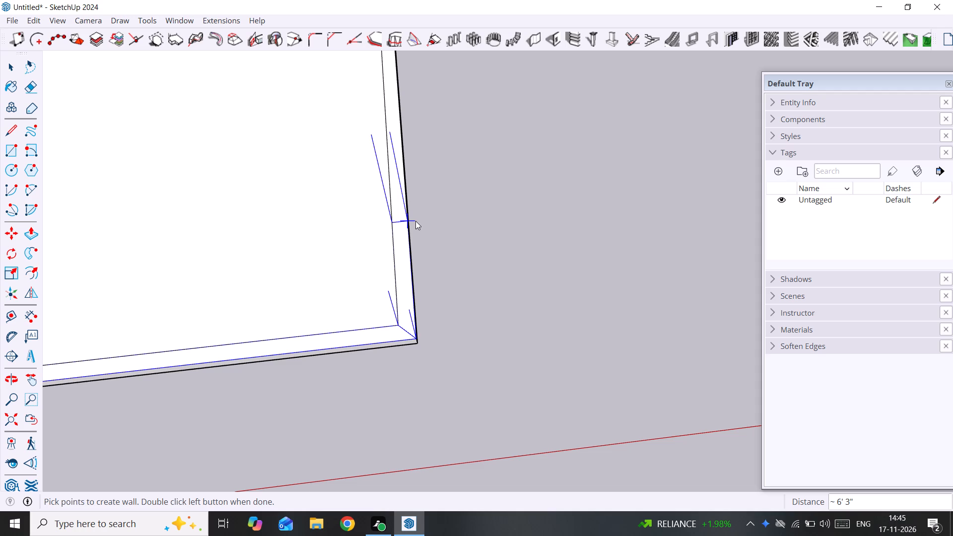
Continue the wall path 60' along the slab's far side edge to its outer rear corner.
scroll(415, 221, "down", 9)
middle_click_drag(416, 217, 501, 473)
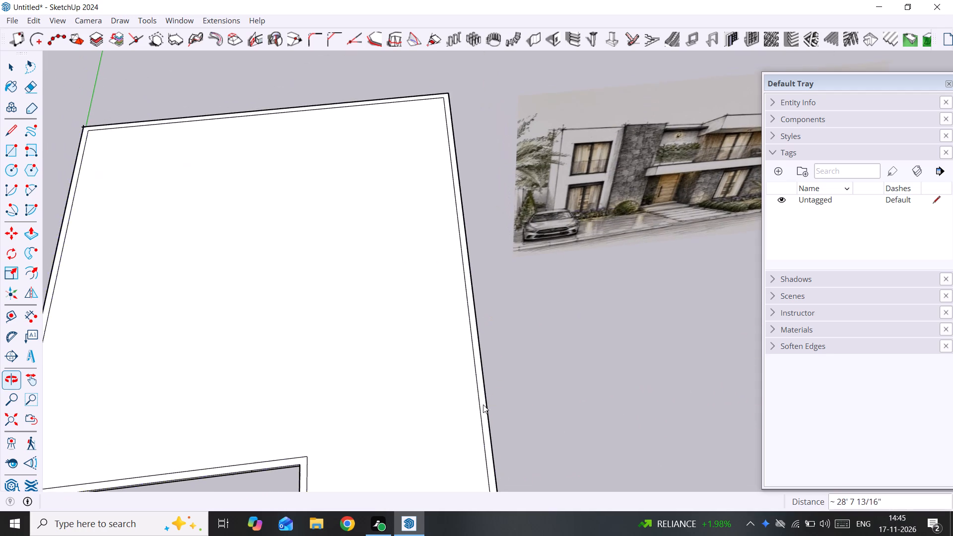
scroll(443, 95, "up", 8)
middle_click_drag(452, 100, 397, 188)
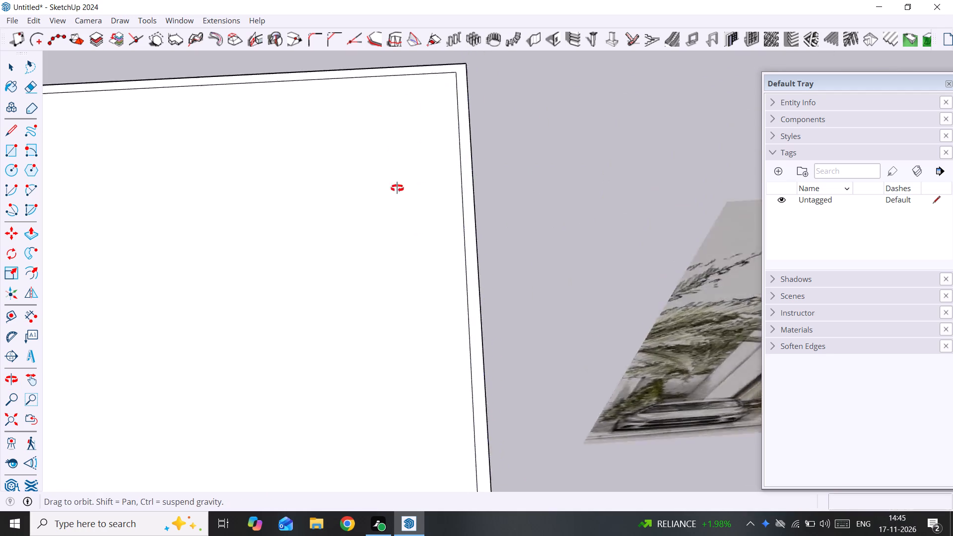
middle_click_drag(397, 188, 165, 172)
scroll(536, 196, "down", 3)
scroll(619, 208, "down", 4)
middle_click_drag(646, 213, 574, 307, "shift")
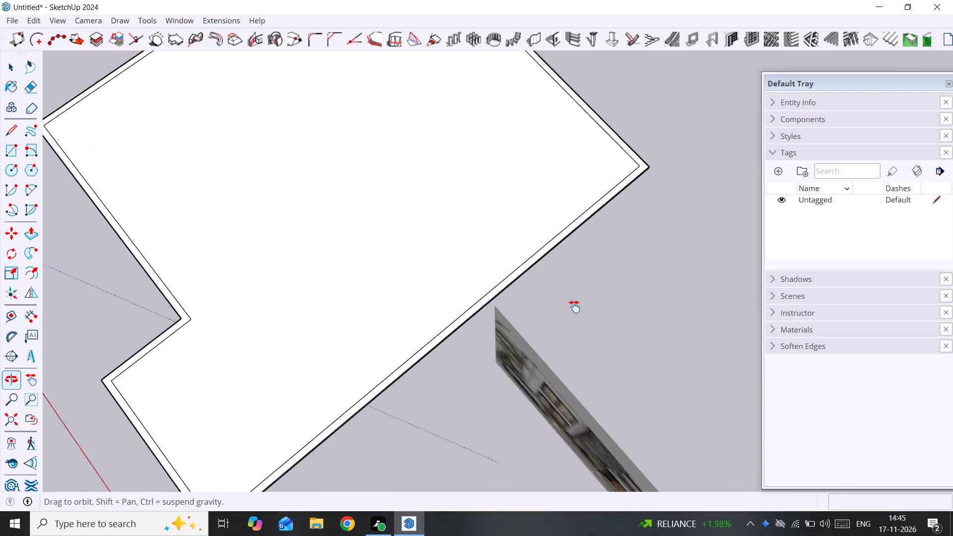
middle_click_drag(574, 307, 401, 449, "shift")
scroll(448, 397, "up", 13)
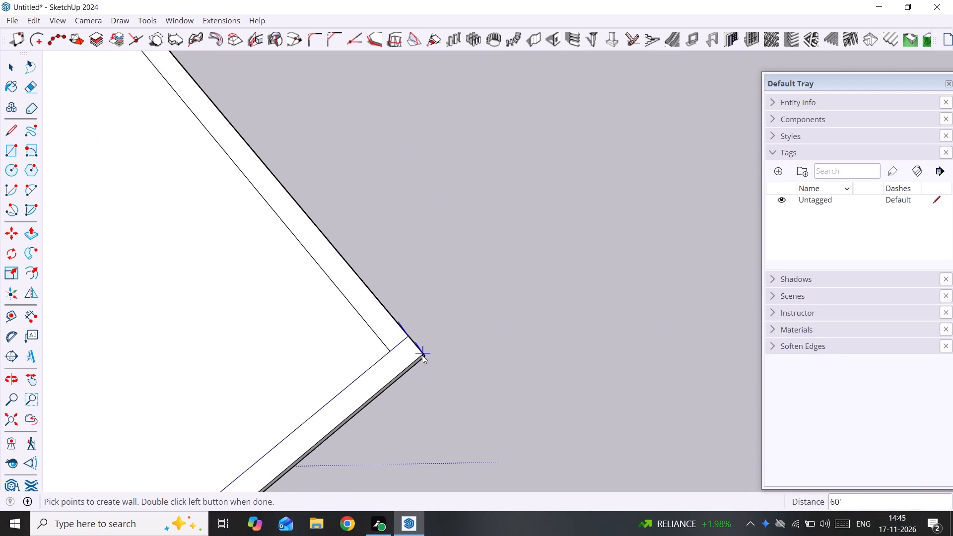
middle_click_drag(420, 355, 44, 415)
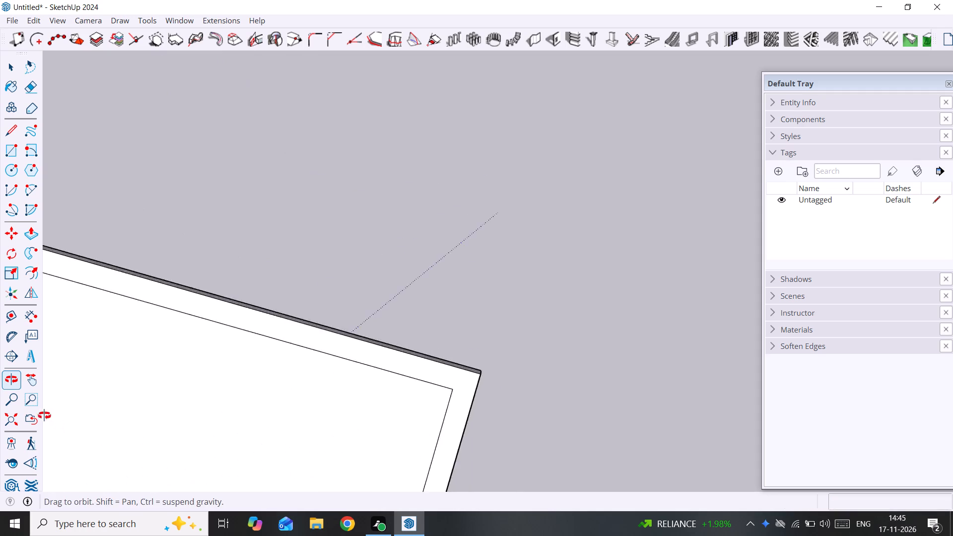
middle_click_drag(44, 415, 677, 201)
scroll(598, 253, "up", 4)
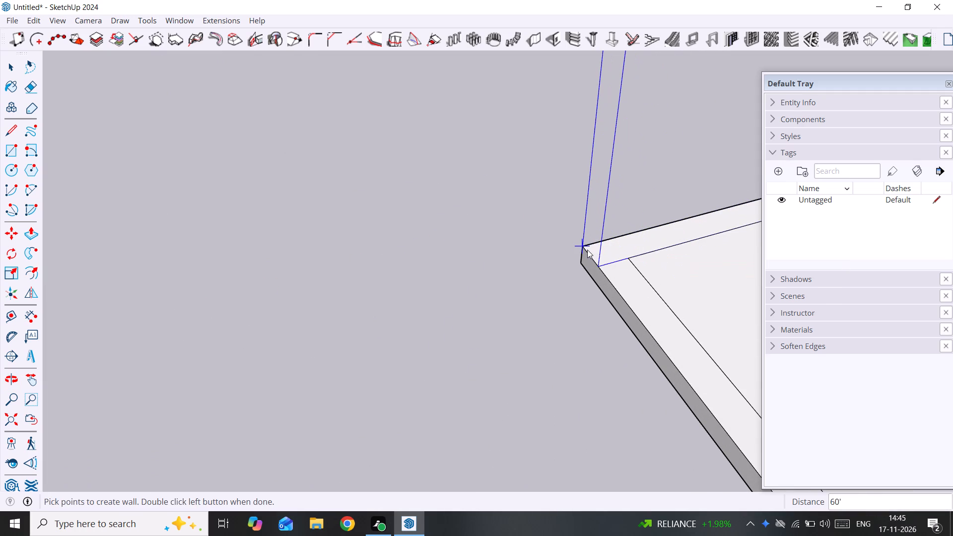
left_click(587, 248)
Continue the wall path about 49' 3" along the rear edge and finish it against the starting wall's inner face.
scroll(657, 325, "down", 7)
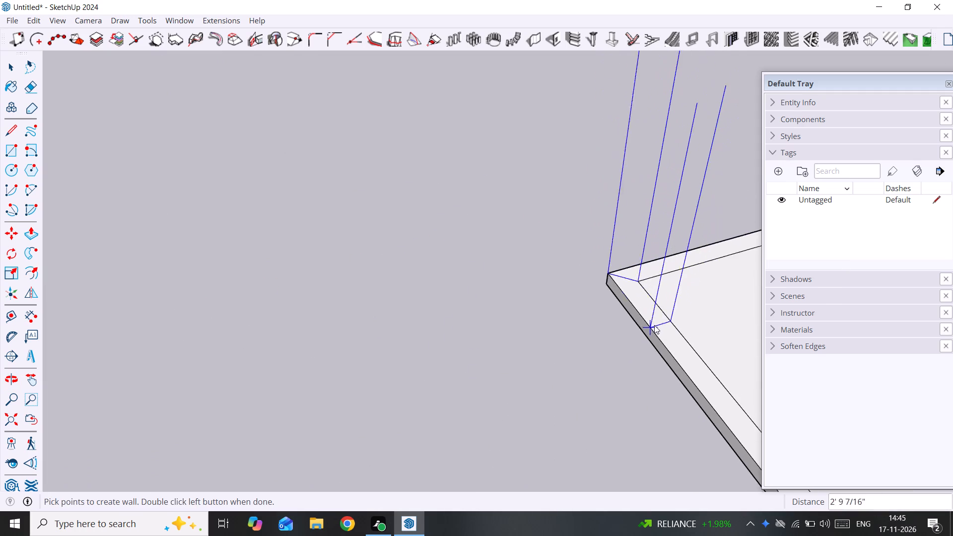
scroll(654, 325, "down", 14)
middle_click_drag(653, 324, 407, 133)
scroll(404, 152, "down", 4)
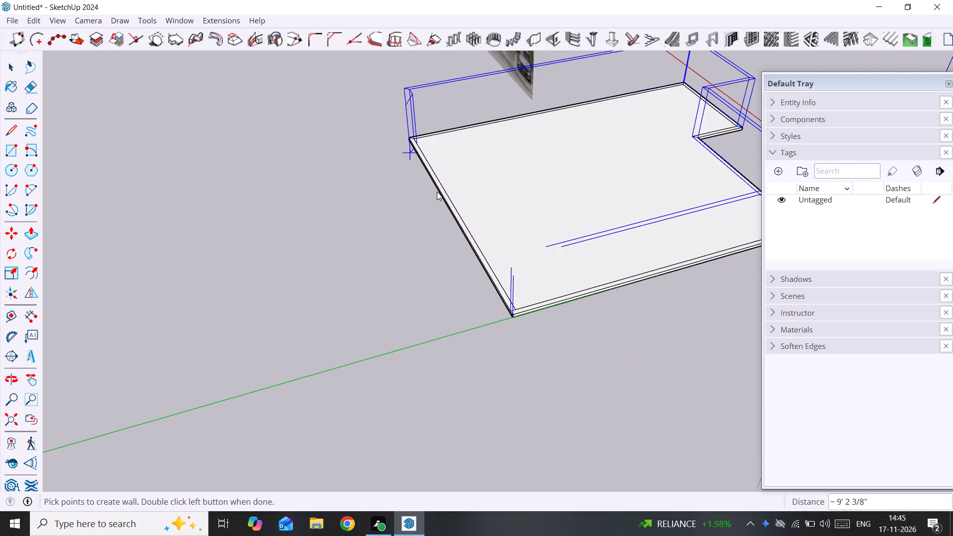
scroll(513, 308, "up", 15)
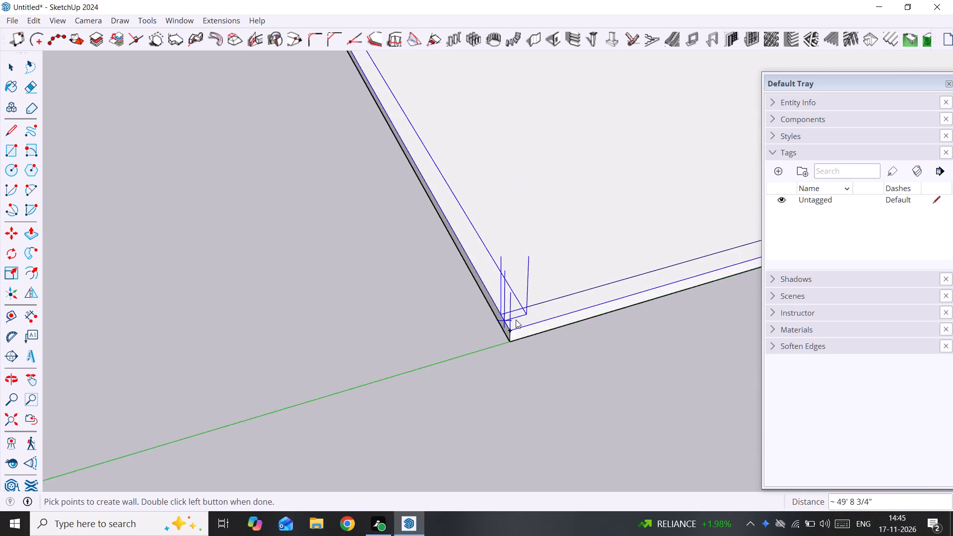
scroll(516, 320, "up", 4)
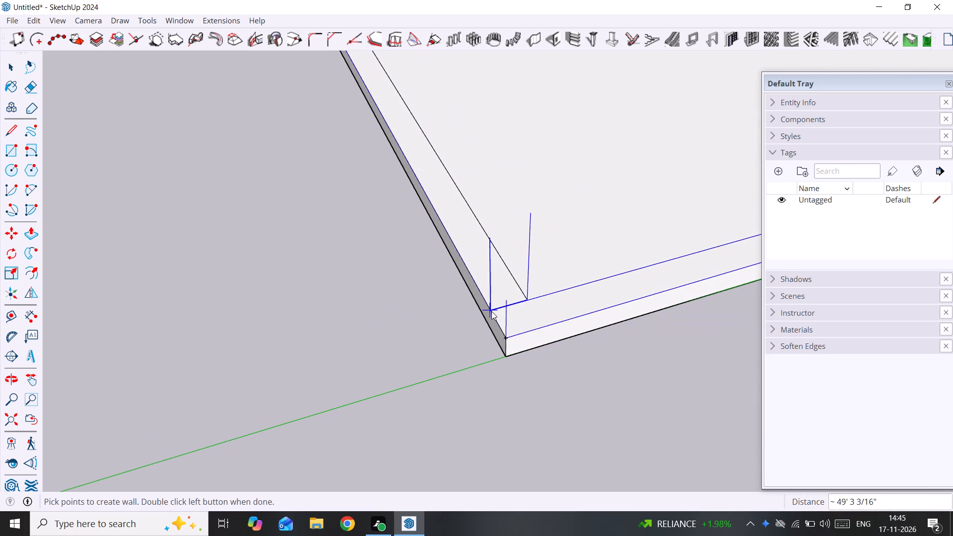
double_click(491, 311)
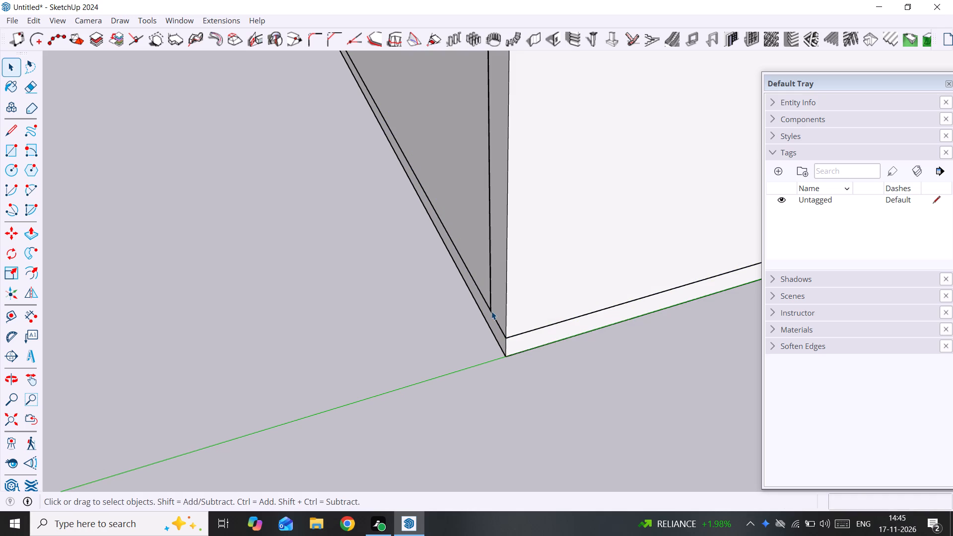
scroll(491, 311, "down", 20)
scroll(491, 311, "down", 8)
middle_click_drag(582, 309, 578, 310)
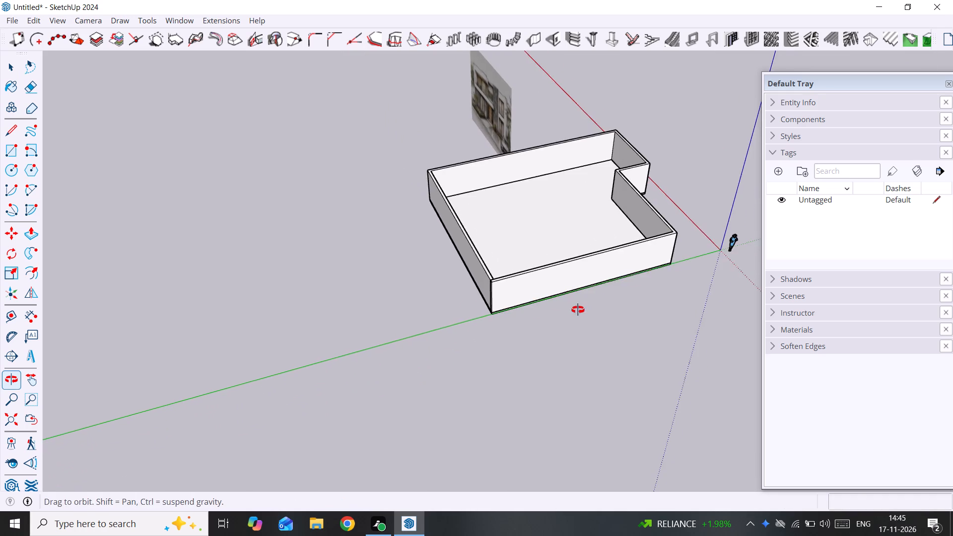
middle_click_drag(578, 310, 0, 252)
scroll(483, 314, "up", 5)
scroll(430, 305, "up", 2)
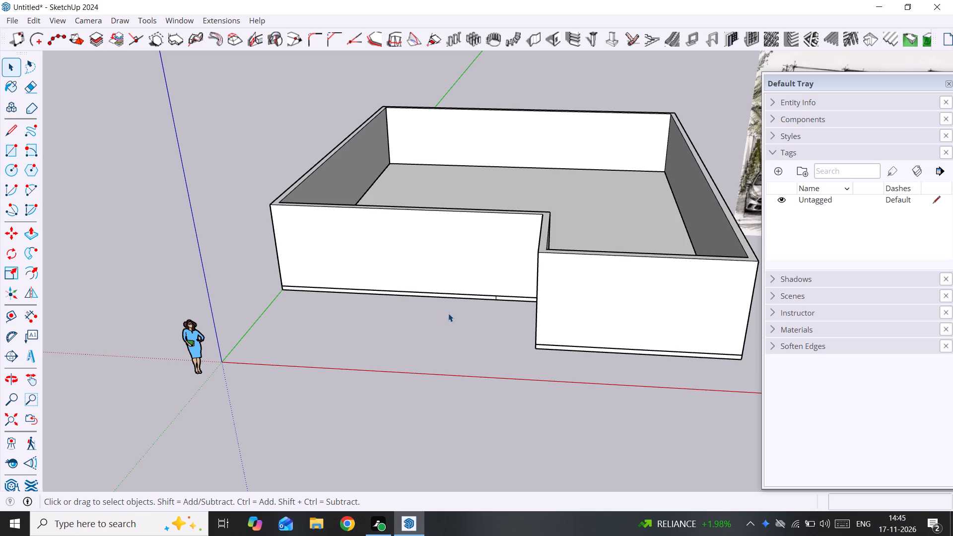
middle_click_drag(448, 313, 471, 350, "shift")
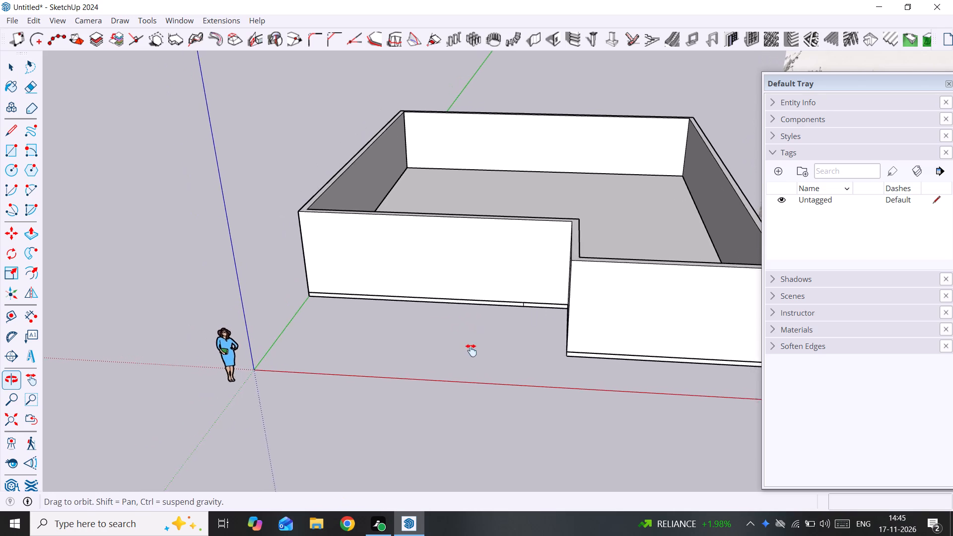
Examine the finished perimeter walls from above and from the front, checking the enclosure against the reference image.
middle_click_drag(471, 350, 501, 354, "shift")
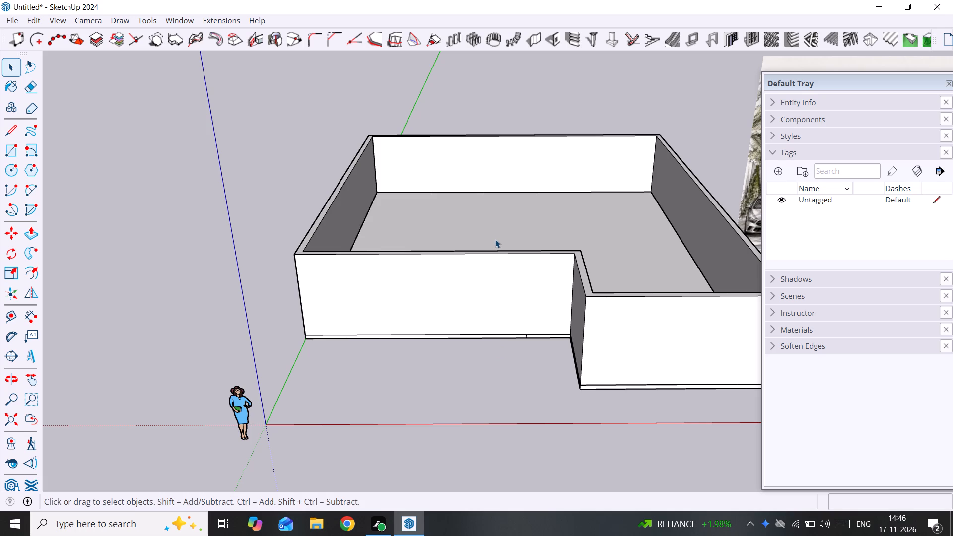
scroll(528, 180, "down", 1)
middle_click_drag(528, 188, 528, 195)
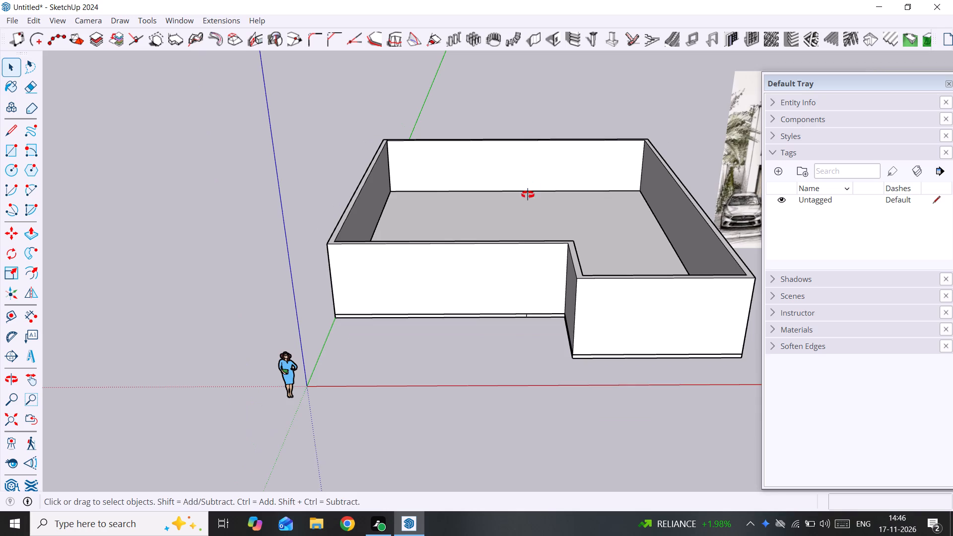
middle_click_drag(528, 195, 529, 248)
middle_click_drag(532, 170, 531, 311)
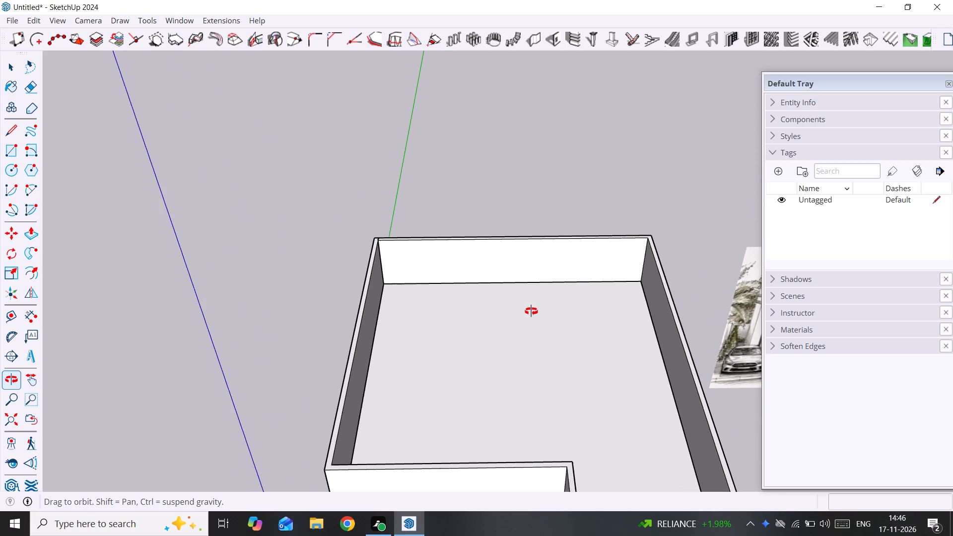
middle_click_drag(531, 311, 527, 312)
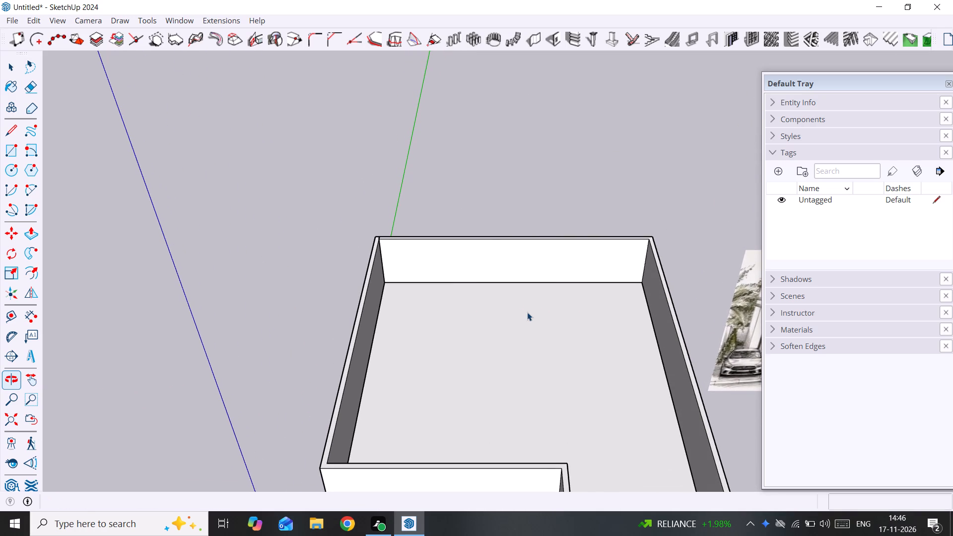
scroll(510, 245, "down", 4)
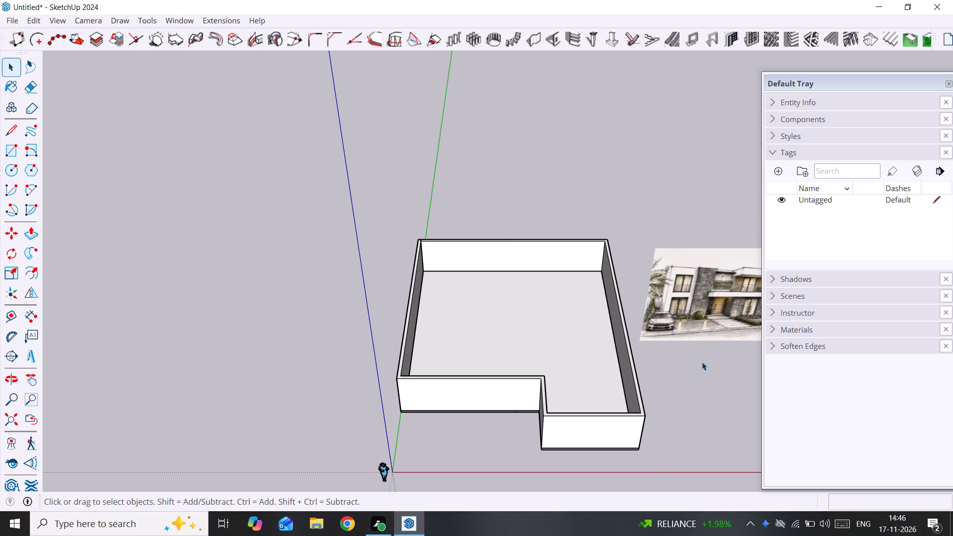
middle_click_drag(596, 378, 604, 223)
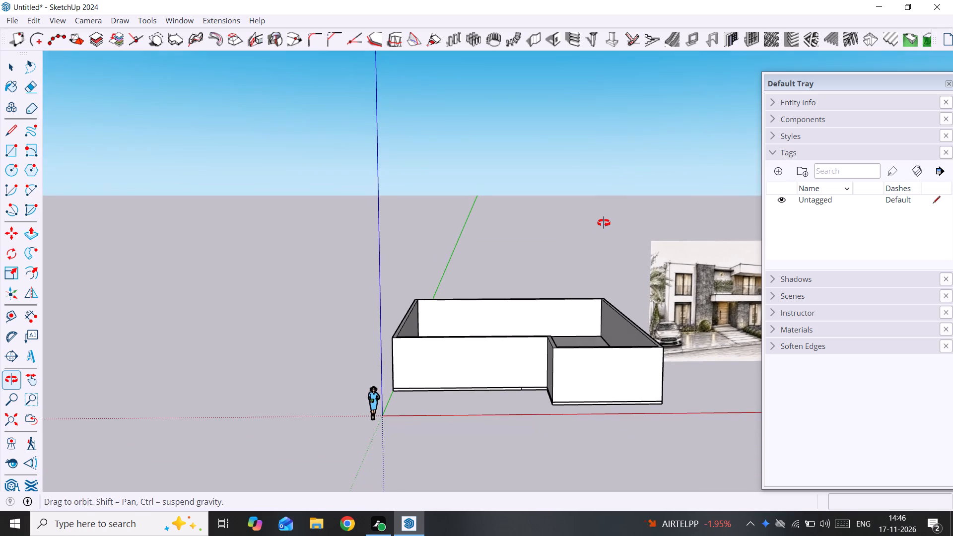
middle_click_drag(604, 223, 620, 420)
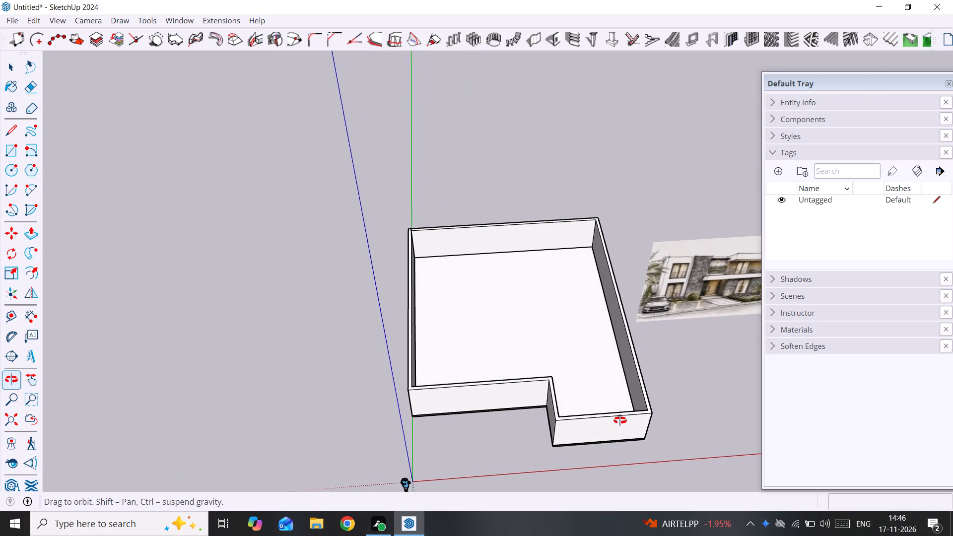
middle_click_drag(620, 420, 605, 251)
middle_click_drag(598, 230, 592, 212)
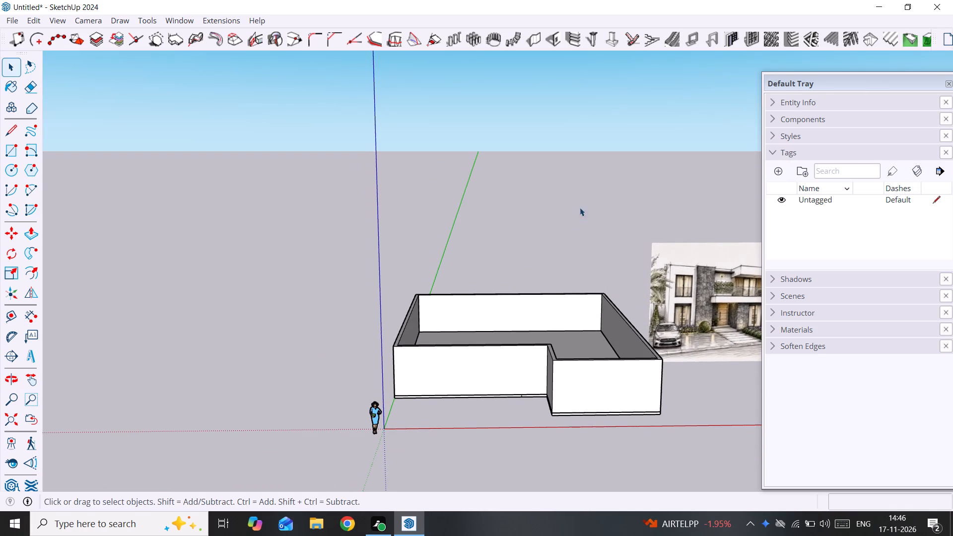
middle_click_drag(585, 326, 581, 257)
scroll(582, 263, "down", 3)
scroll(619, 291, "down", 4)
middle_click_drag(641, 304, 613, 308, "shift")
scroll(470, 300, "up", 2)
middle_click_drag(470, 301, 478, 313)
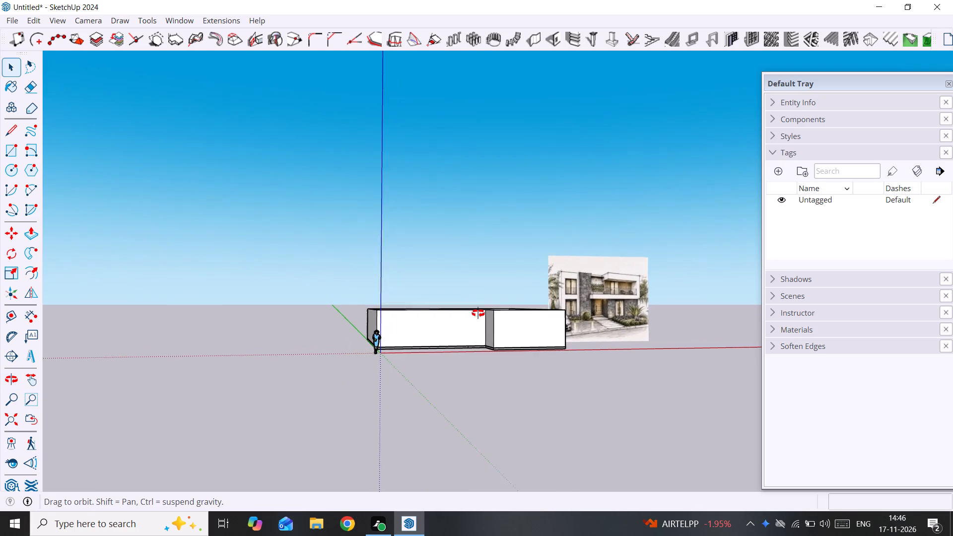
middle_click_drag(478, 313, 563, 421)
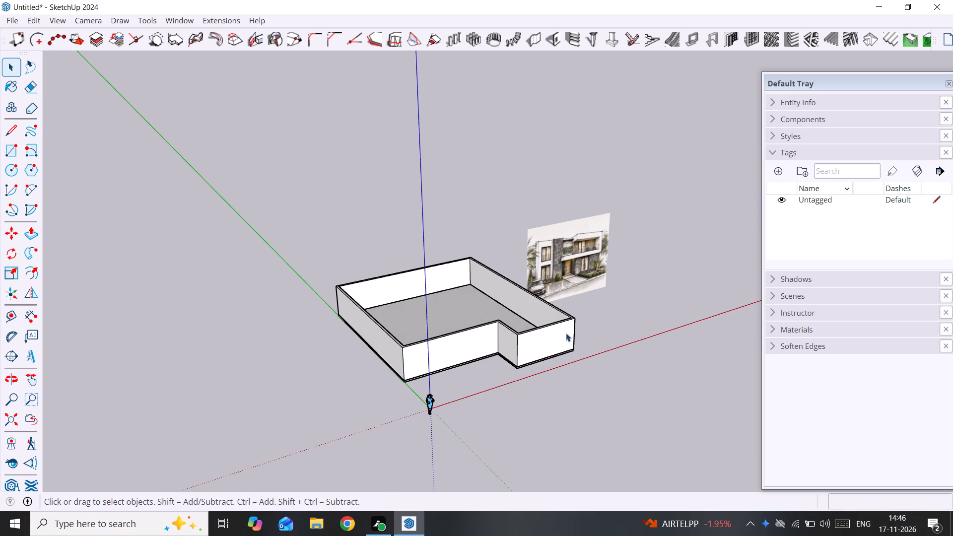
Examine the entrance door, windows and front facade in the reference image close up.
scroll(546, 334, "up", 2)
middle_click_drag(546, 334, 454, 334)
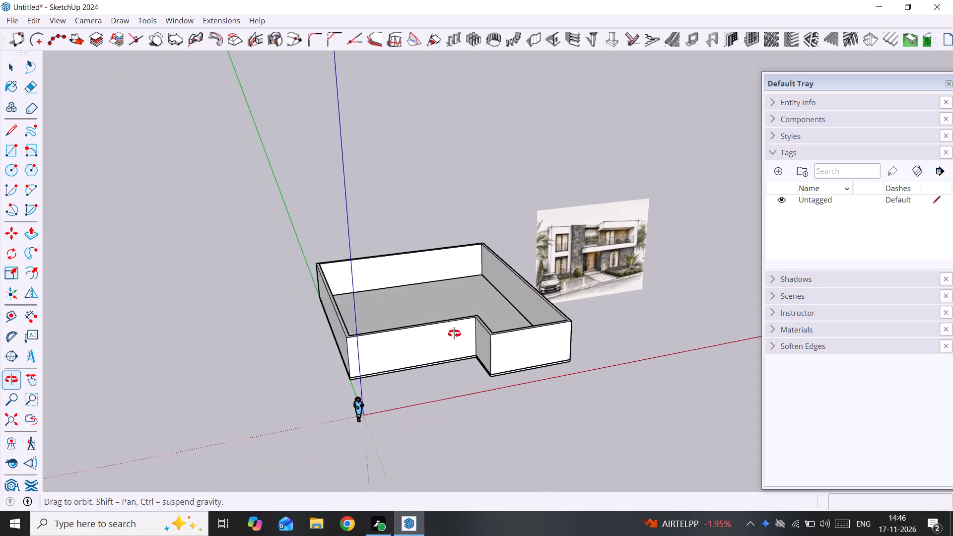
middle_click_drag(454, 334, 423, 334)
scroll(620, 286, "up", 4)
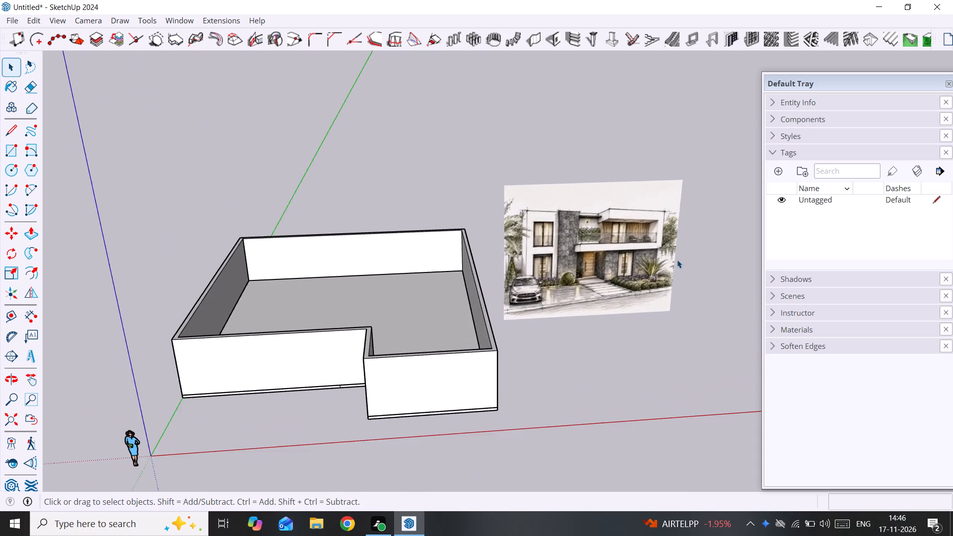
scroll(676, 259, "up", 9)
scroll(618, 271, "up", 5)
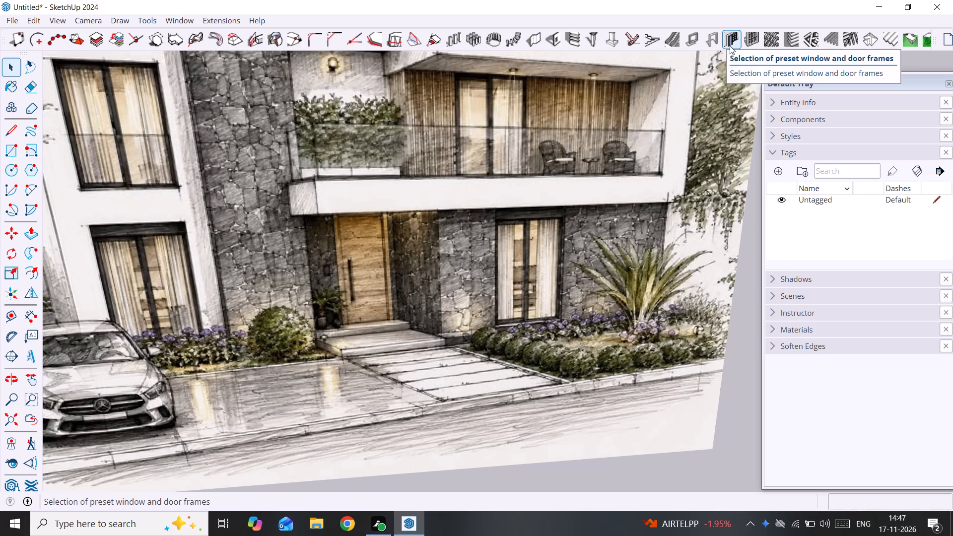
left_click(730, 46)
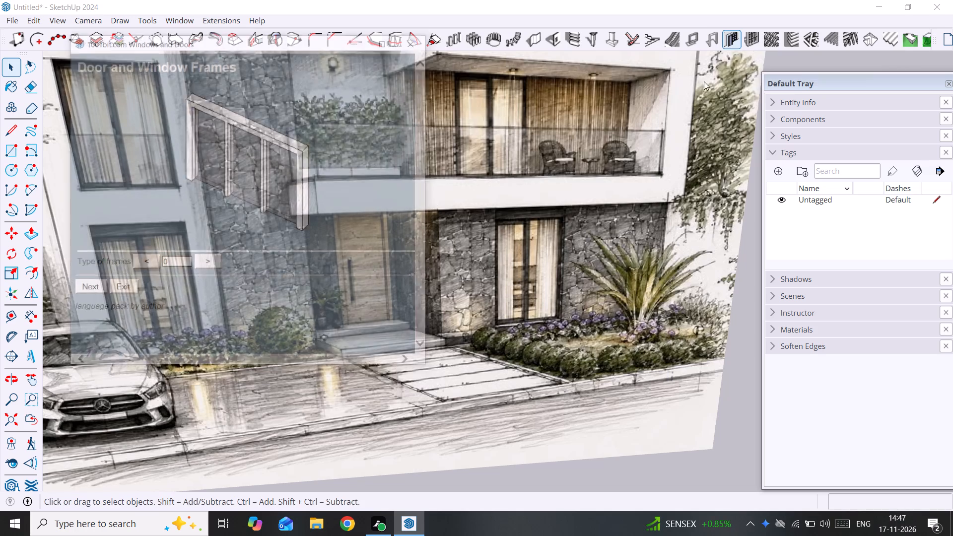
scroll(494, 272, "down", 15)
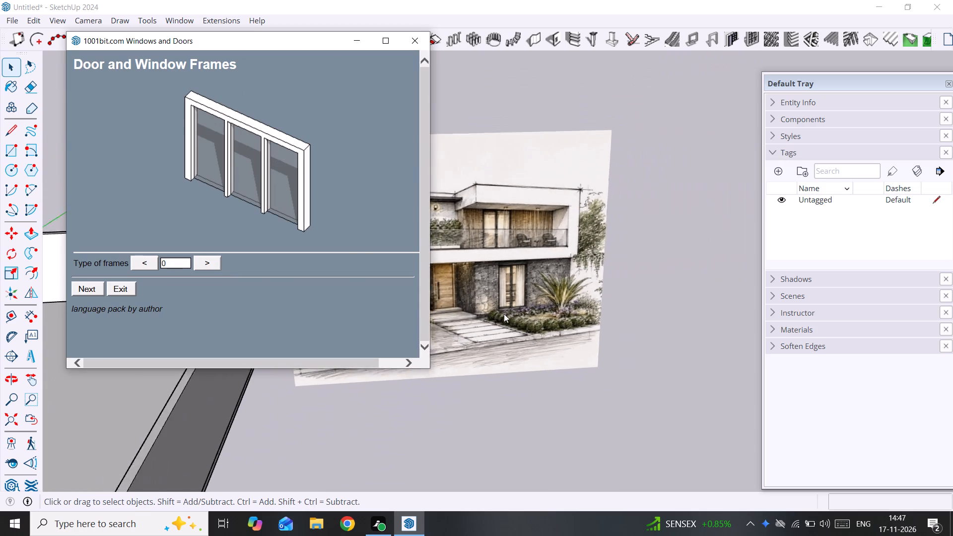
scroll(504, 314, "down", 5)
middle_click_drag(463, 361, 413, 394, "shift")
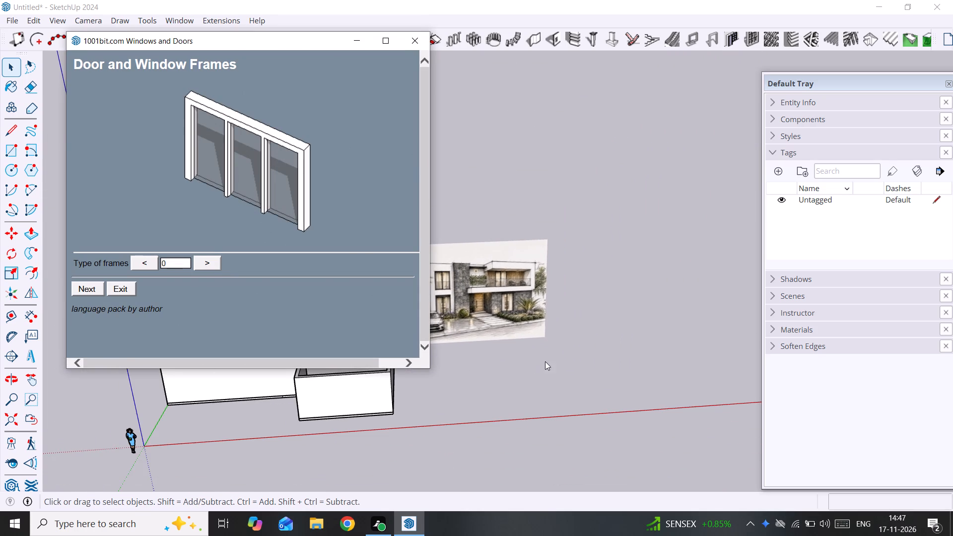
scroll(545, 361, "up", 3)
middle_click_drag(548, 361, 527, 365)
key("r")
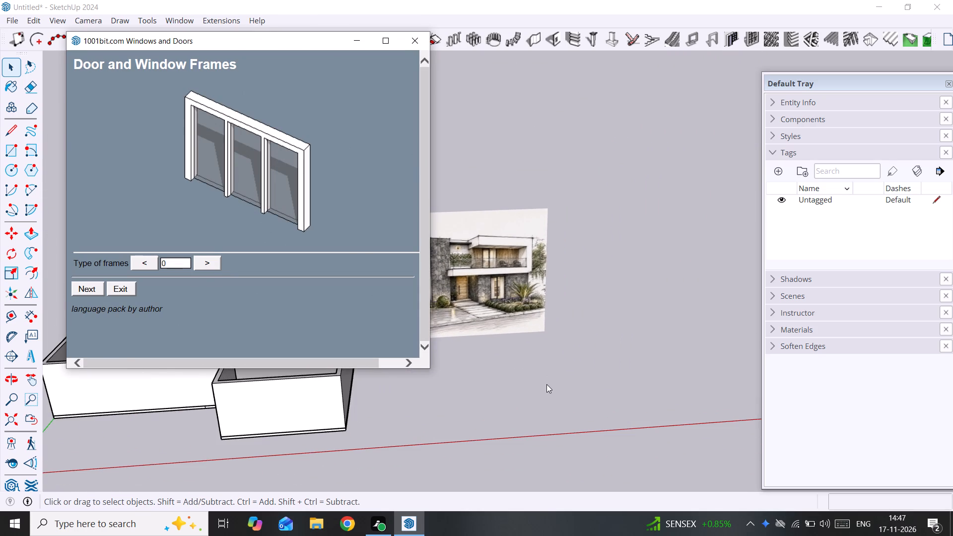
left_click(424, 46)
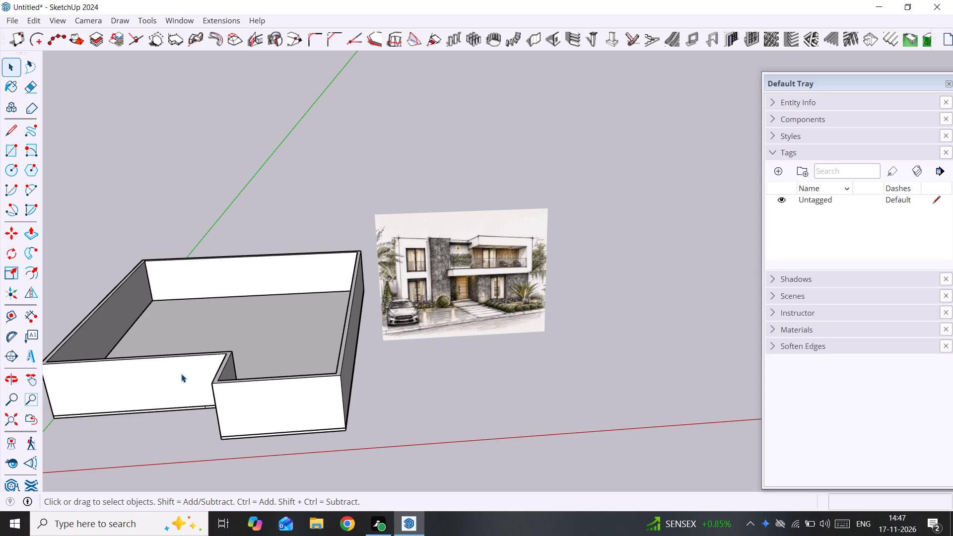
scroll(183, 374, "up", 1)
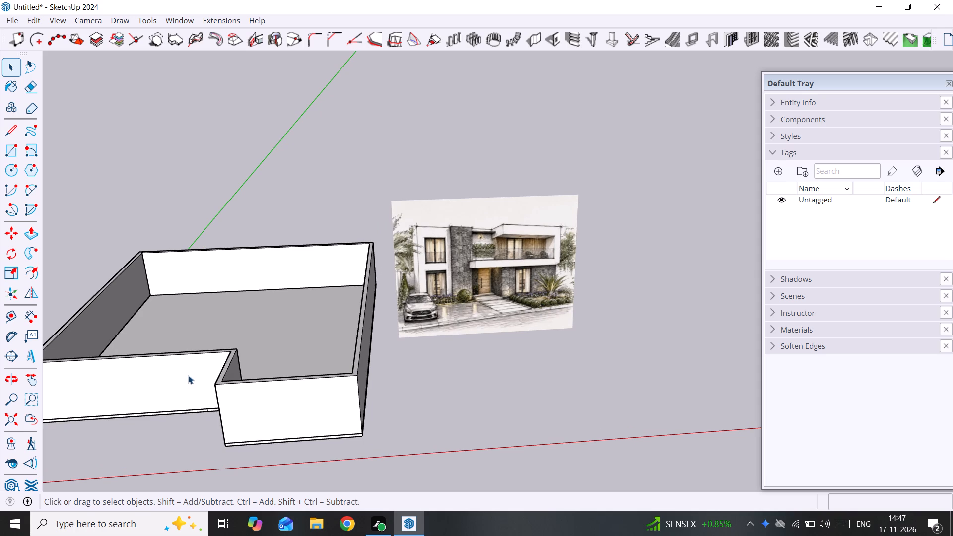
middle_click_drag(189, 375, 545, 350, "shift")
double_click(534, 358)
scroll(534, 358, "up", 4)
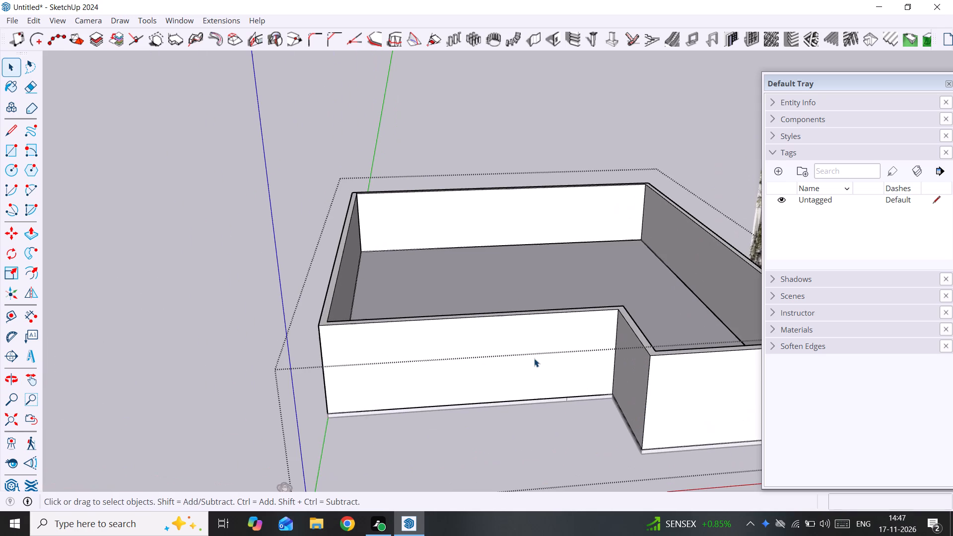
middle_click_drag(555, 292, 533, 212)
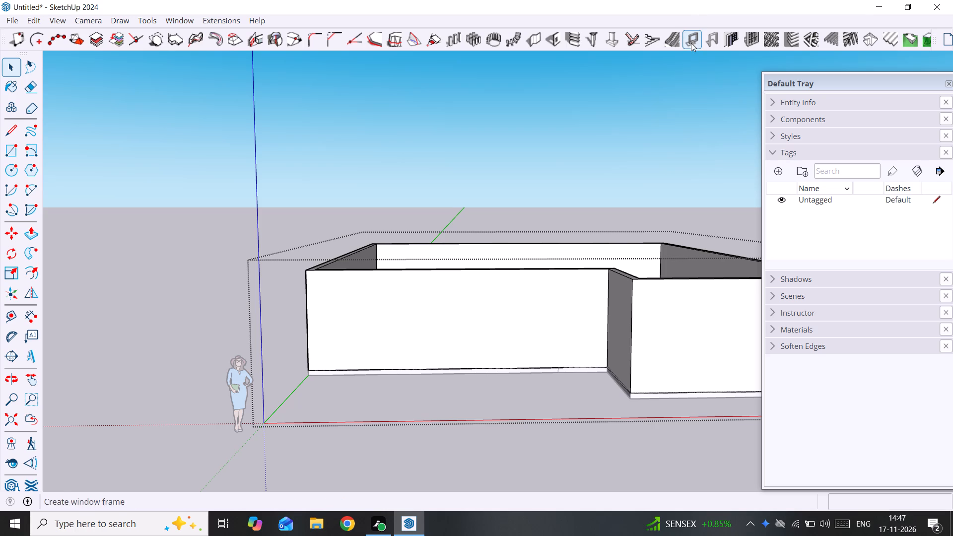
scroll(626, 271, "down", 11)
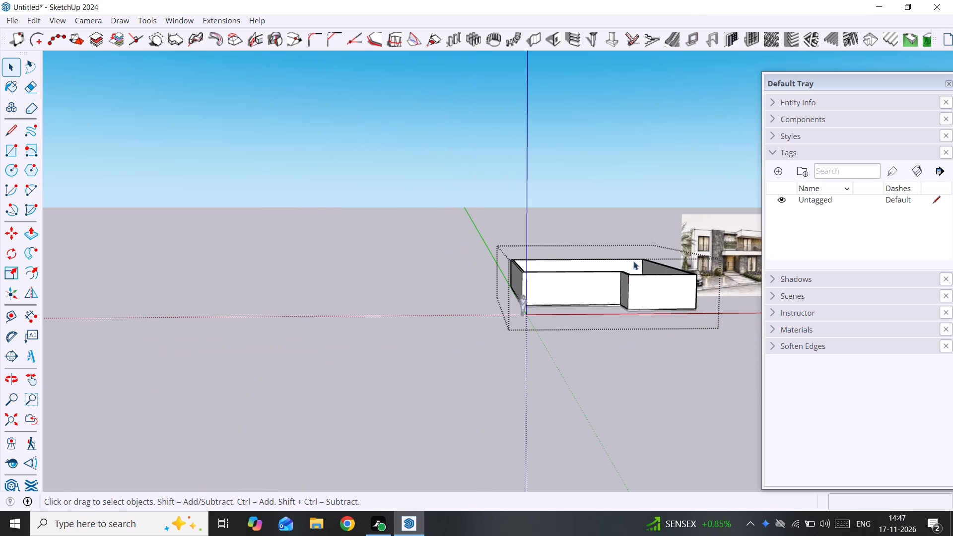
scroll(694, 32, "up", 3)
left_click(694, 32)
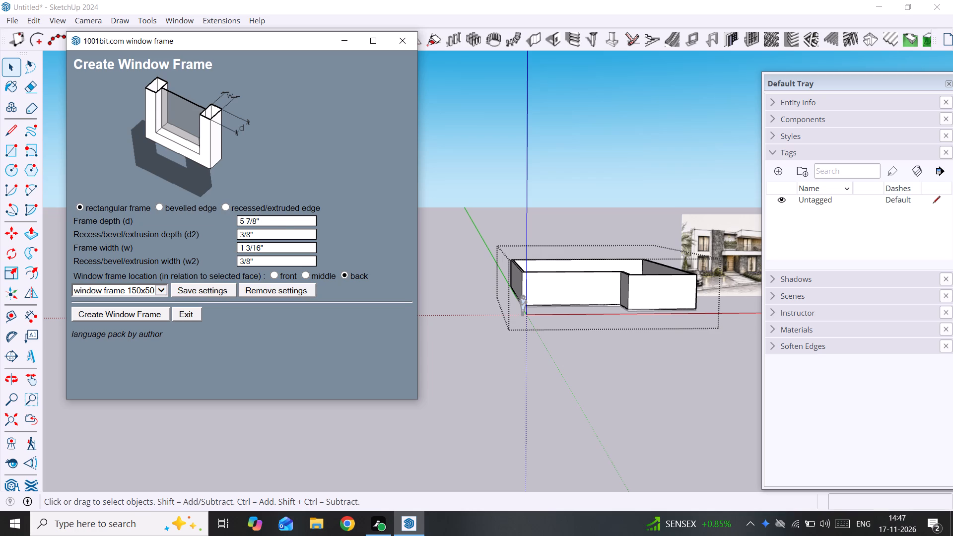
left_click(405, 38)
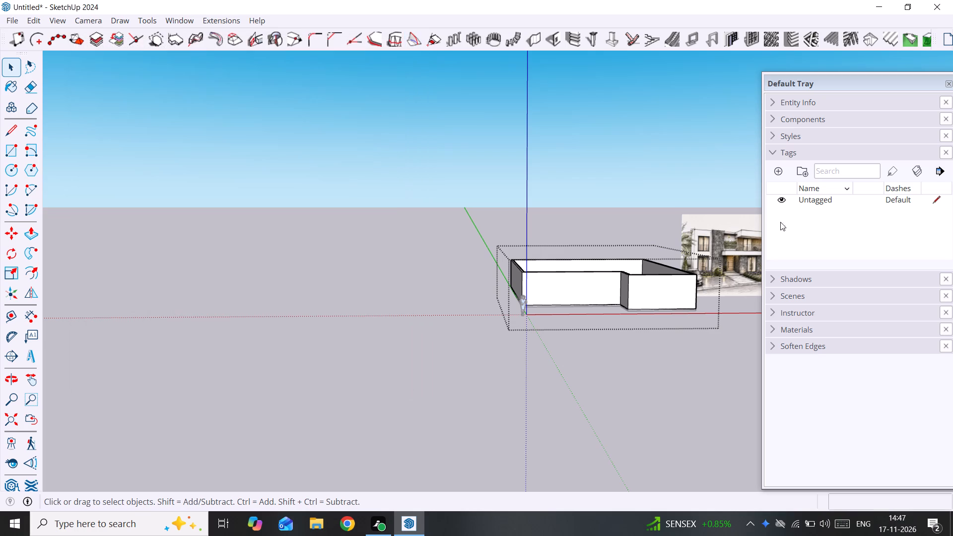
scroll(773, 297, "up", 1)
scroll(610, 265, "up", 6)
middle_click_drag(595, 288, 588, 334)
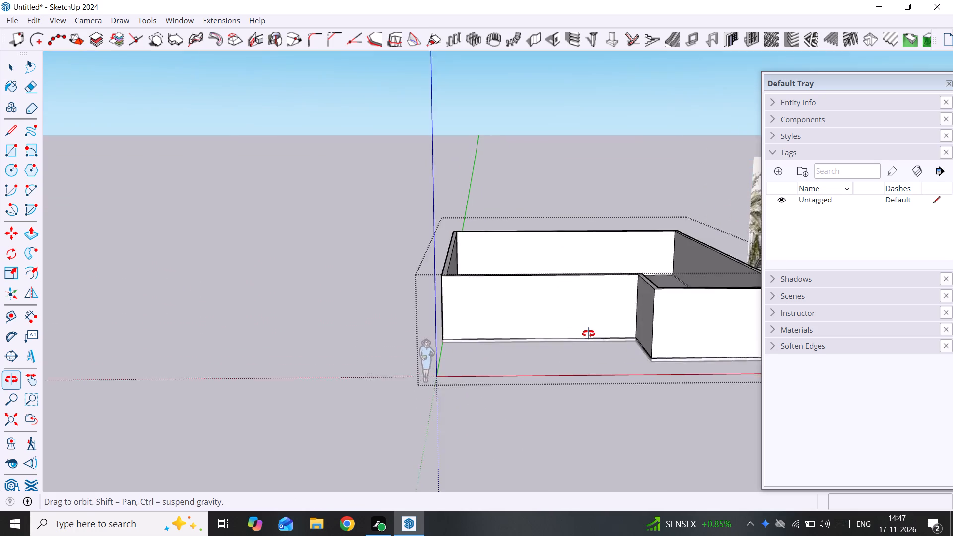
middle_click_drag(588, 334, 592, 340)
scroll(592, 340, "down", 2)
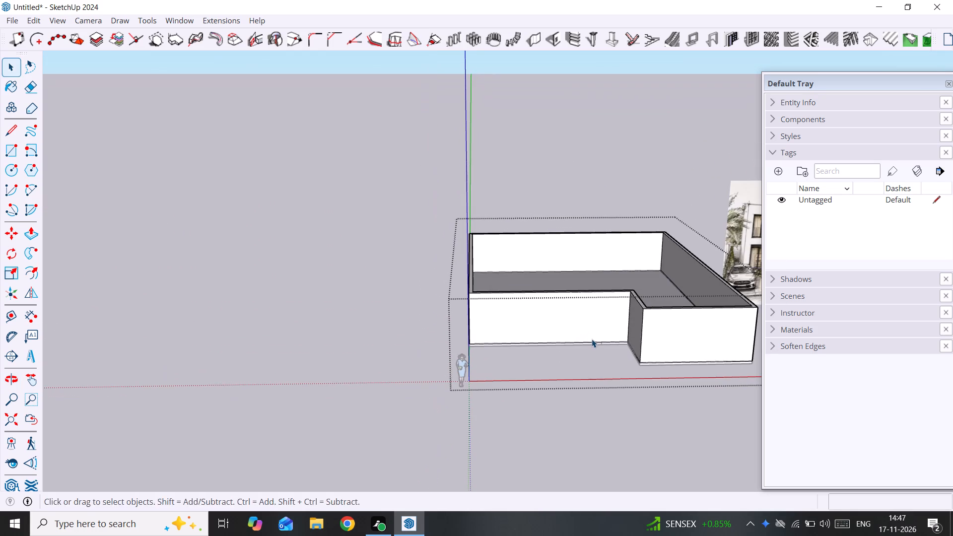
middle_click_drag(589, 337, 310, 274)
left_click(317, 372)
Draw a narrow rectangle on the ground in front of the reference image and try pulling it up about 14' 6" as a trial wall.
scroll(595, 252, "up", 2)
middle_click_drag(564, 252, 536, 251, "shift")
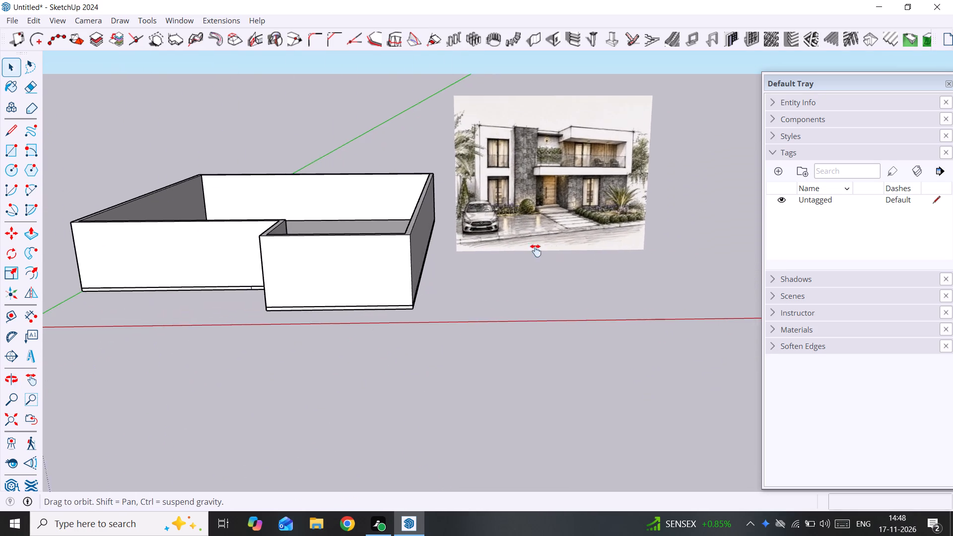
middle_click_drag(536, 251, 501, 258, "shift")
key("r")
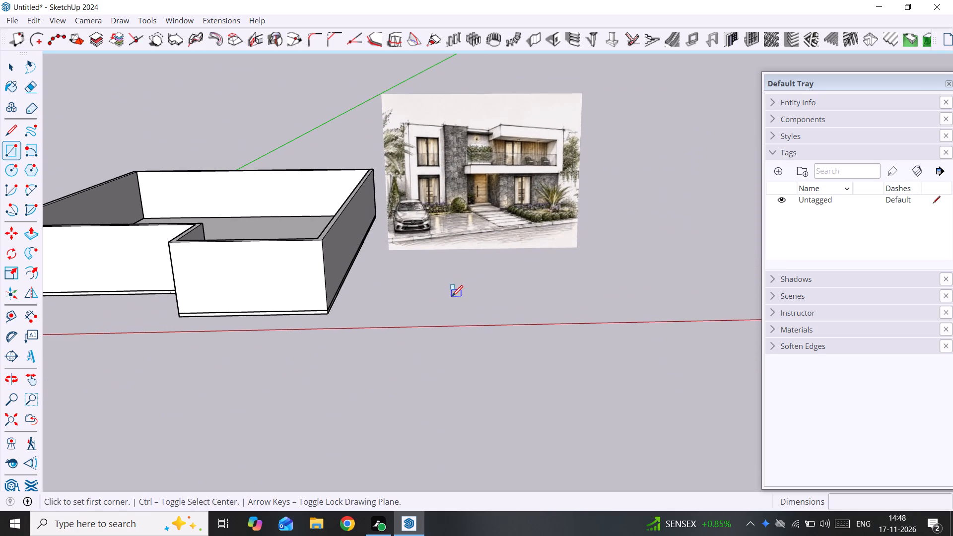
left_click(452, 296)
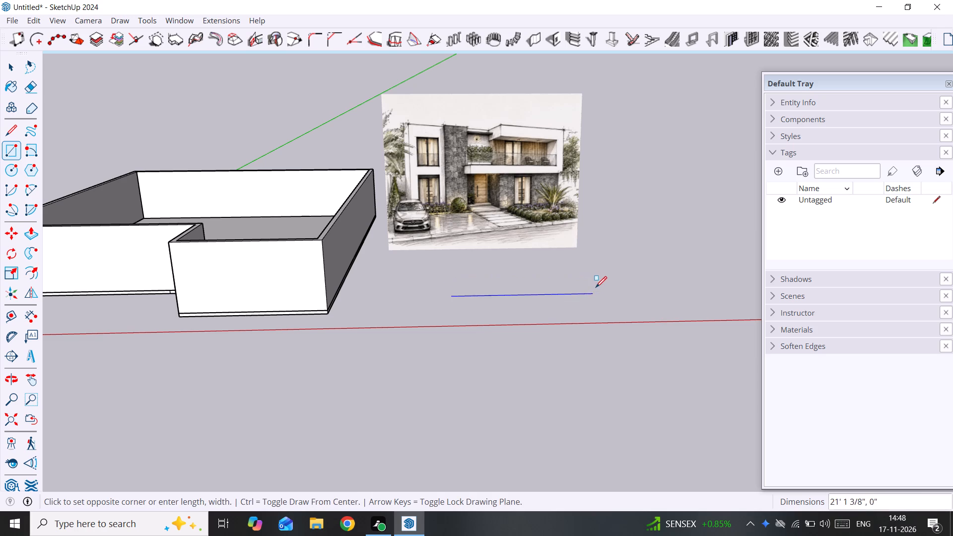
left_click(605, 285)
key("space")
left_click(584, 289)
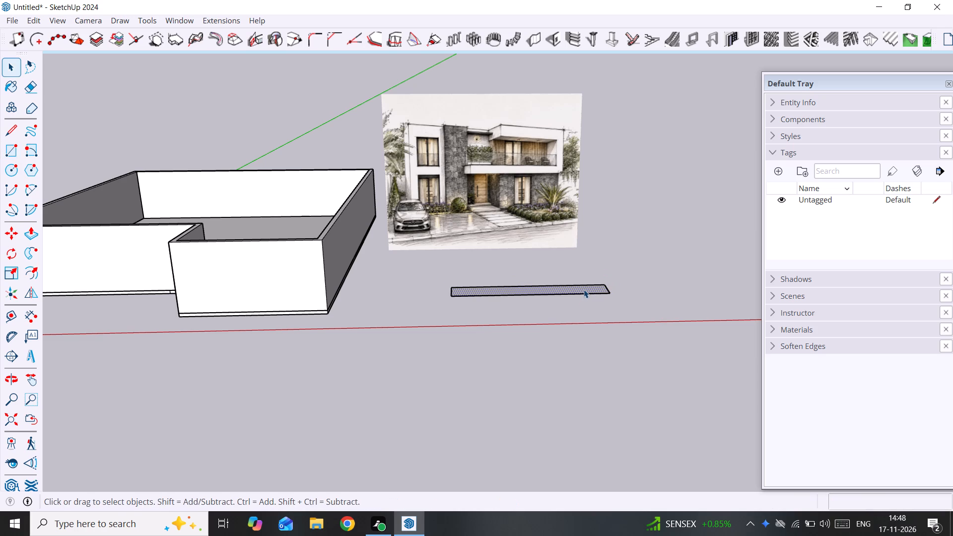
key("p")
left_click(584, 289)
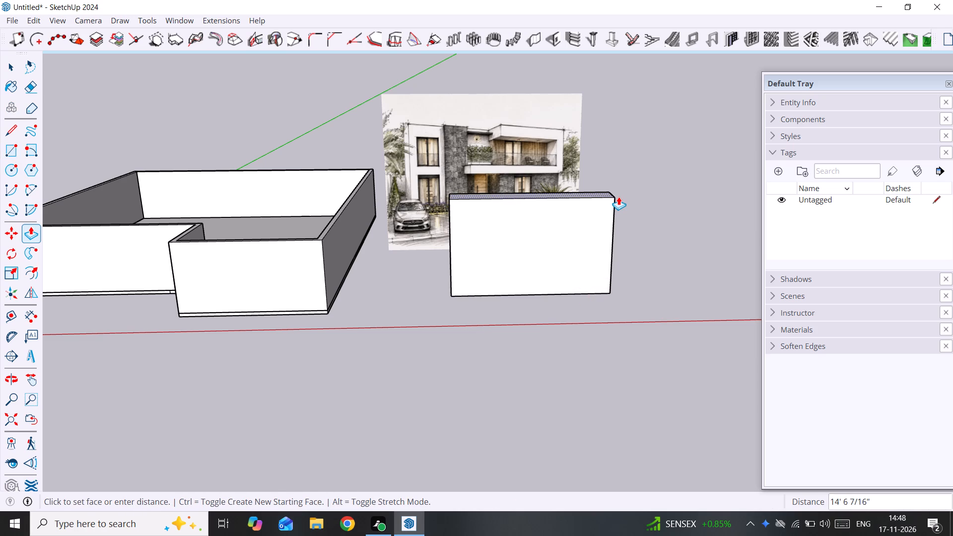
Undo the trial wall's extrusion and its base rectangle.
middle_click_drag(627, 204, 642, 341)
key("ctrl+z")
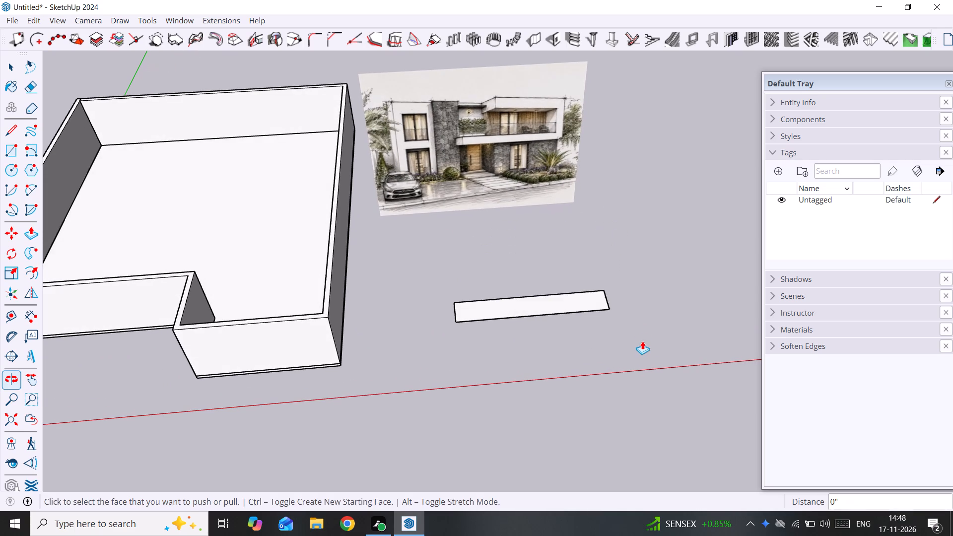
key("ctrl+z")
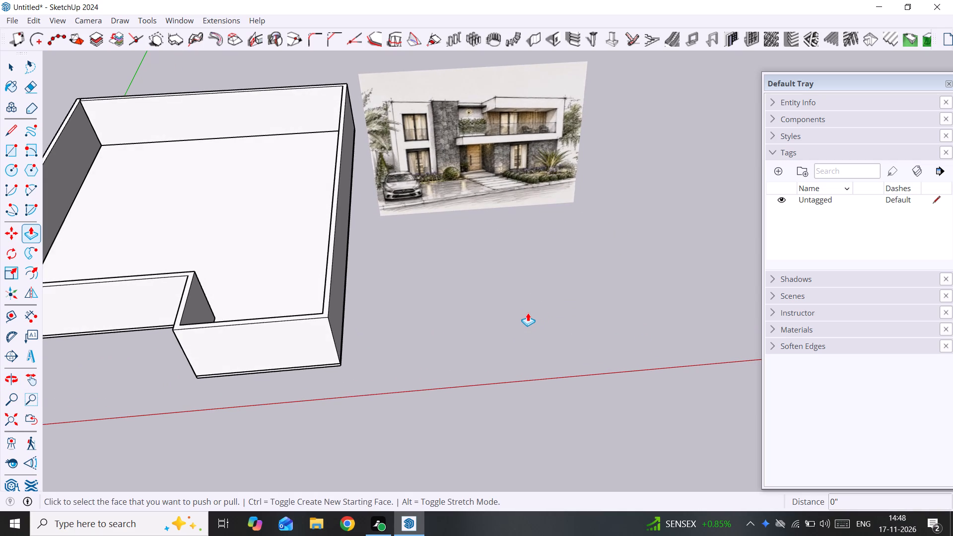
Build a 9" thick, 10' high right-aligned vertical wall about 30' 7" long on the ground in front of the reference image.
scroll(528, 313, "up", 1)
key("space")
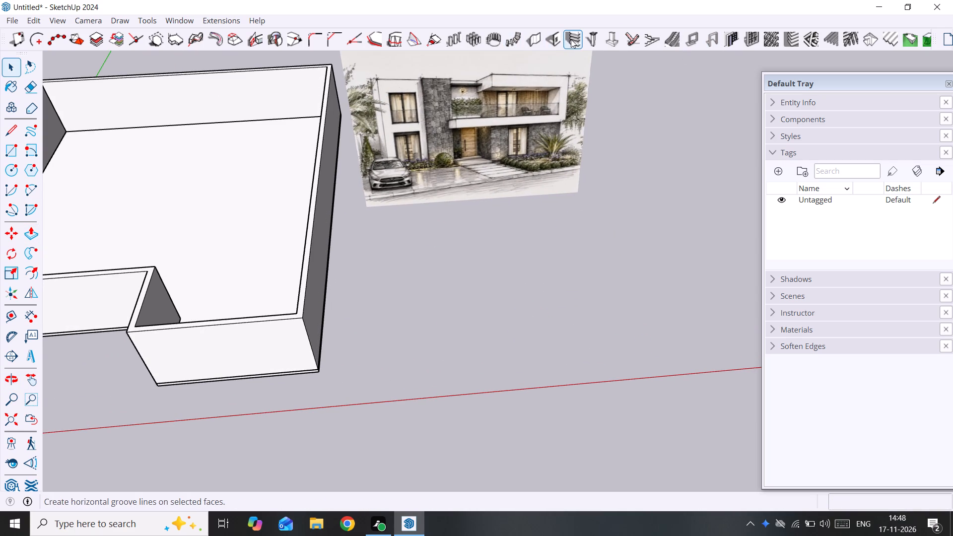
left_click(536, 43)
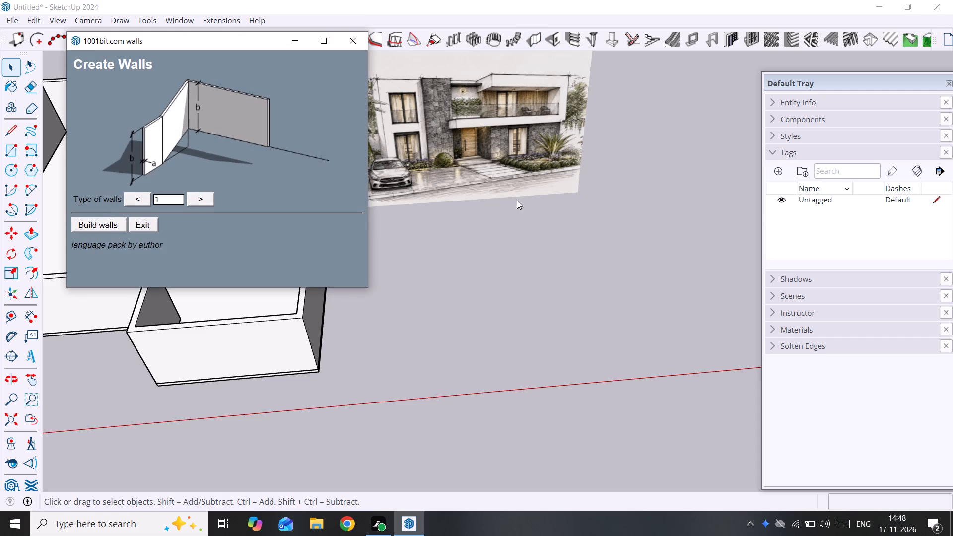
left_click(108, 221)
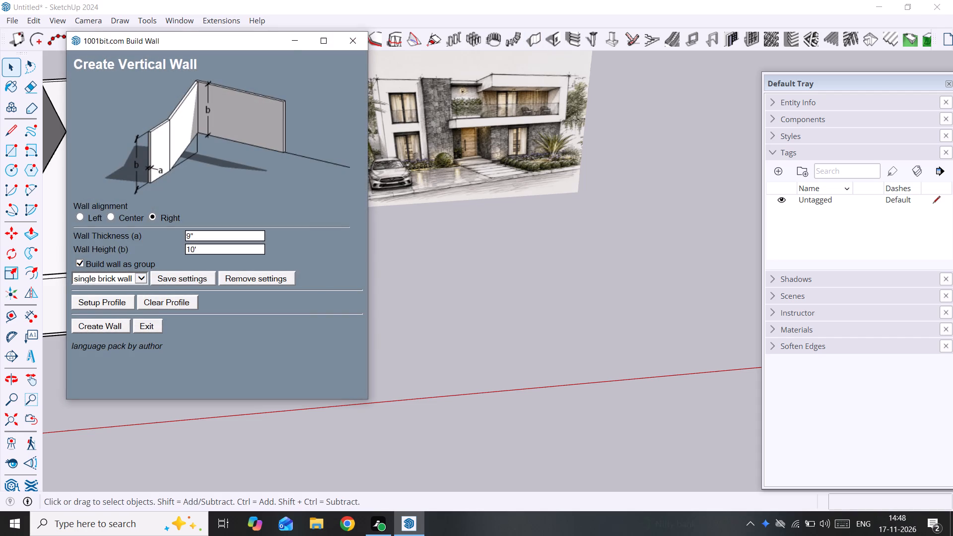
left_click(115, 327)
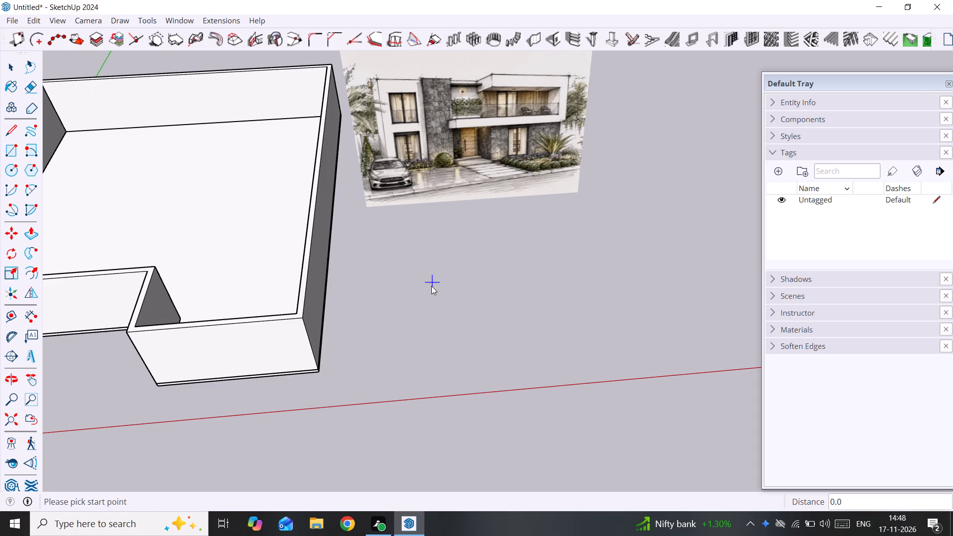
left_click(431, 286)
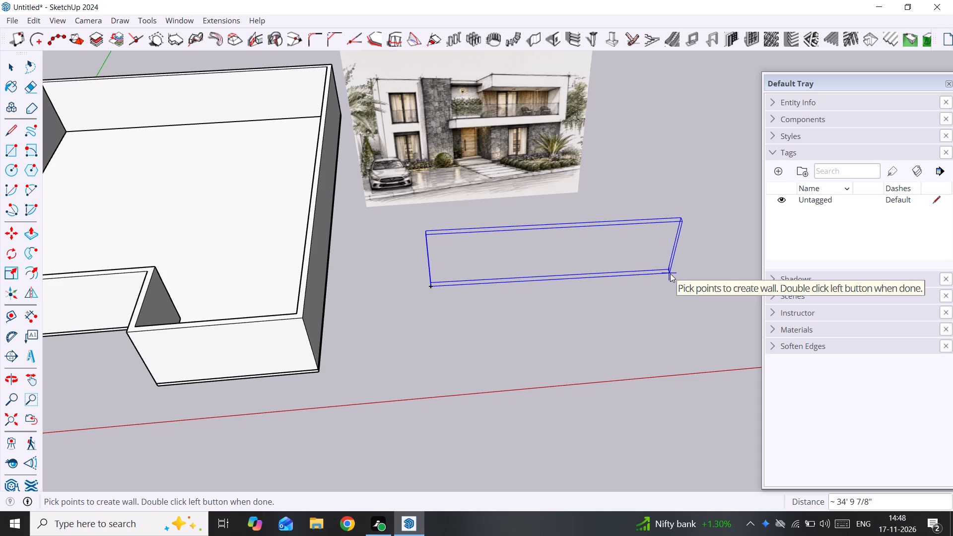
key("Right")
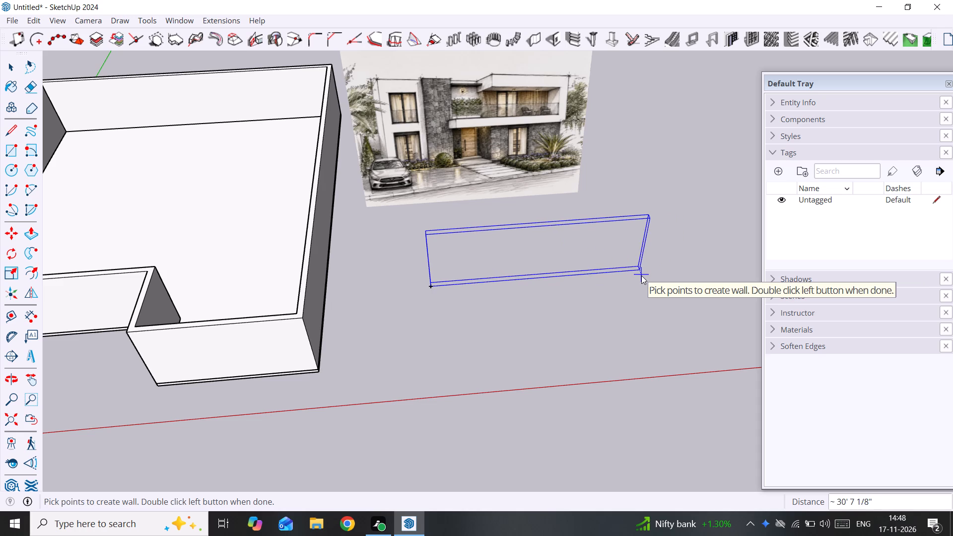
double_click(641, 275)
Open the new wall's group for editing, with its front face in view.
scroll(576, 290, "up", 4)
middle_click_drag(568, 277, 573, 241)
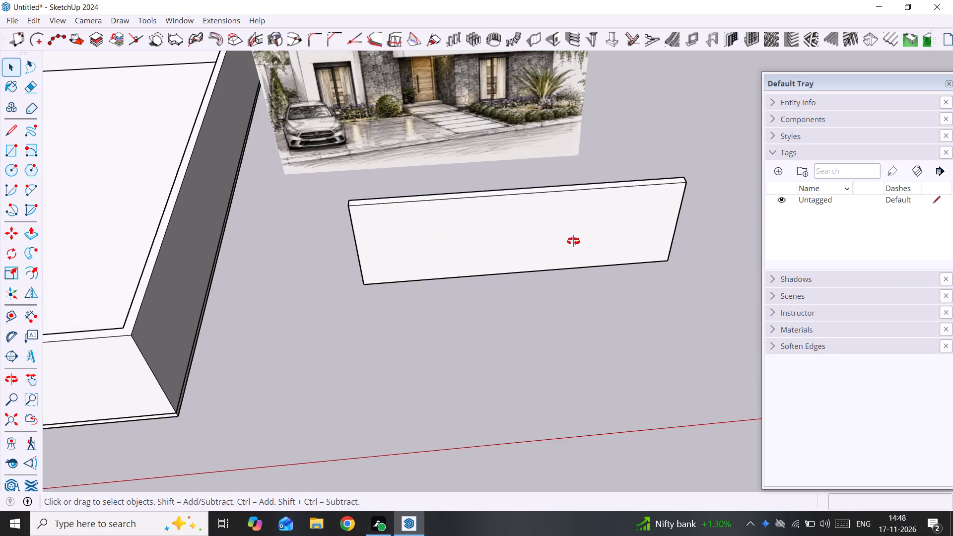
middle_click_drag(573, 241, 582, 188)
key("space")
scroll(526, 232, "up", 2)
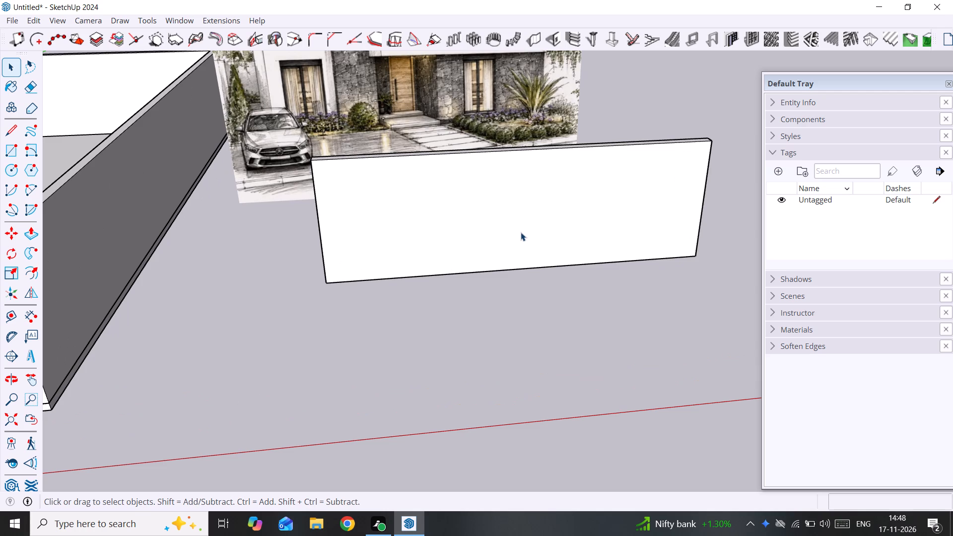
left_click(494, 242)
double_click(508, 245)
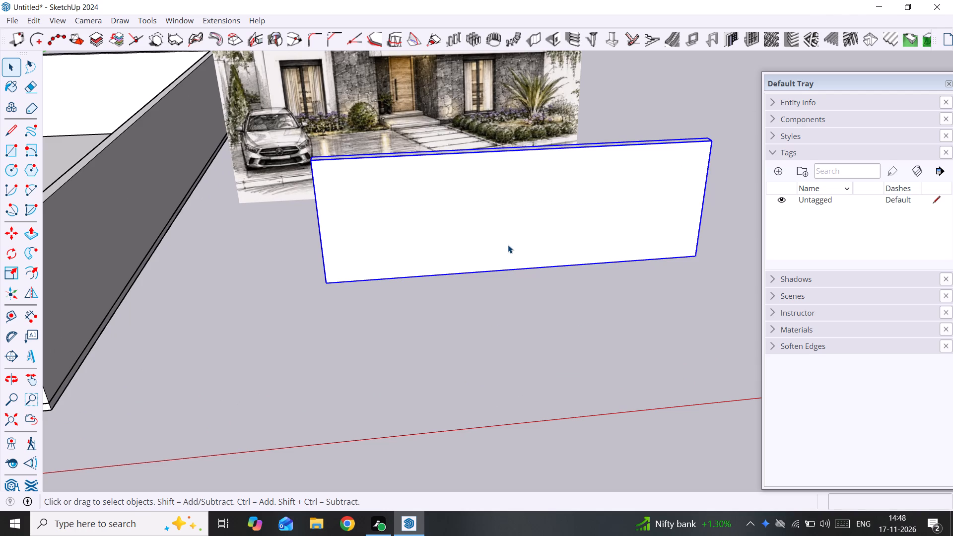
scroll(513, 294, "up", 1)
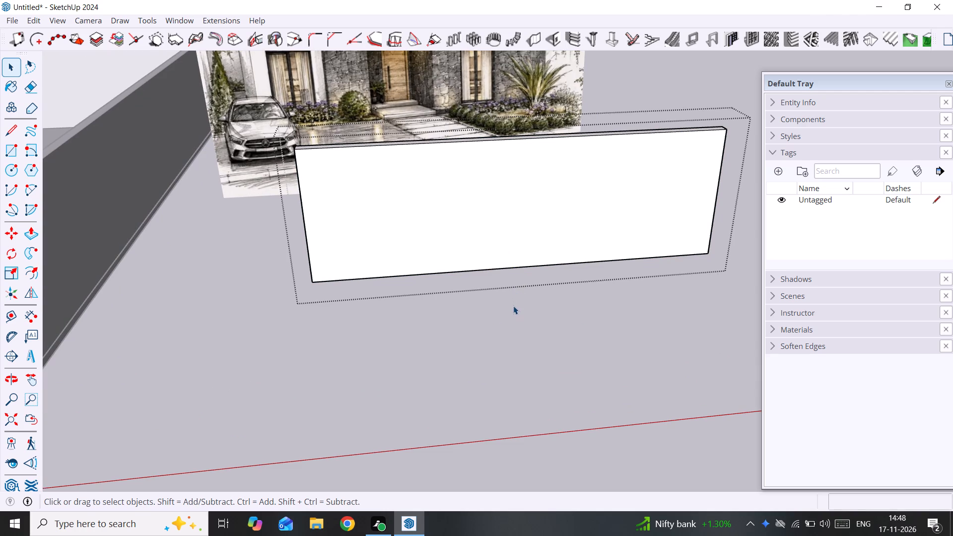
middle_click_drag(513, 306, 476, 261)
Cut a 4' wide by 4' high window opening through the wall, above its base and near the car end.
left_click(690, 46)
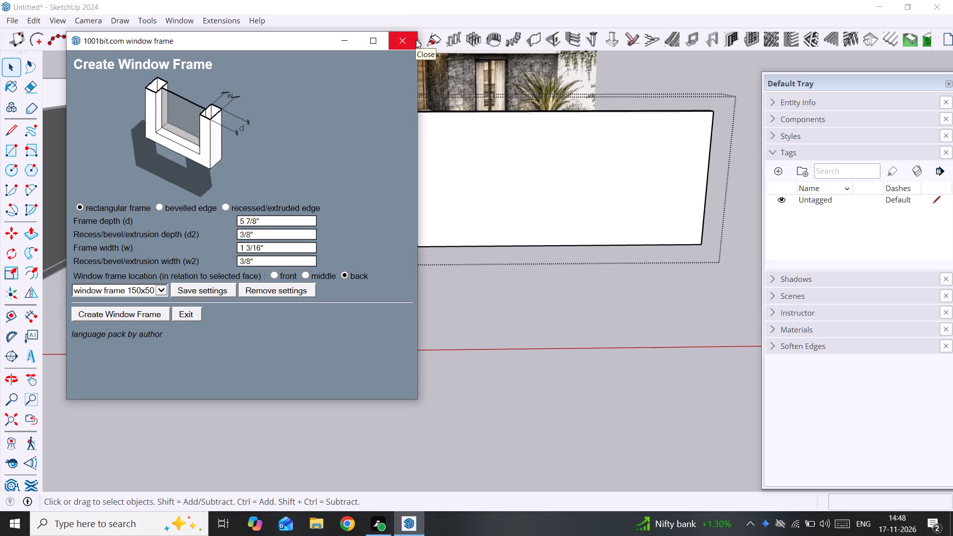
left_click(416, 40)
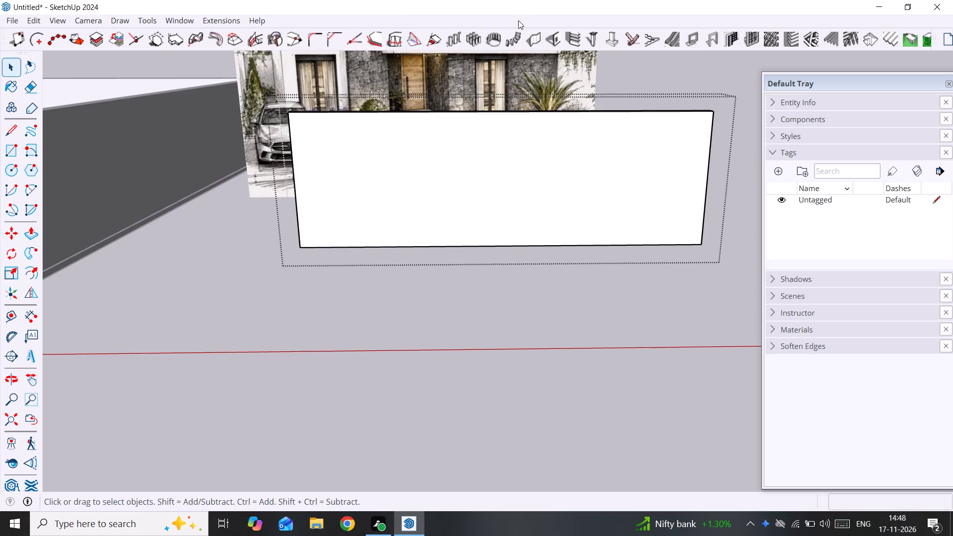
left_click(559, 39)
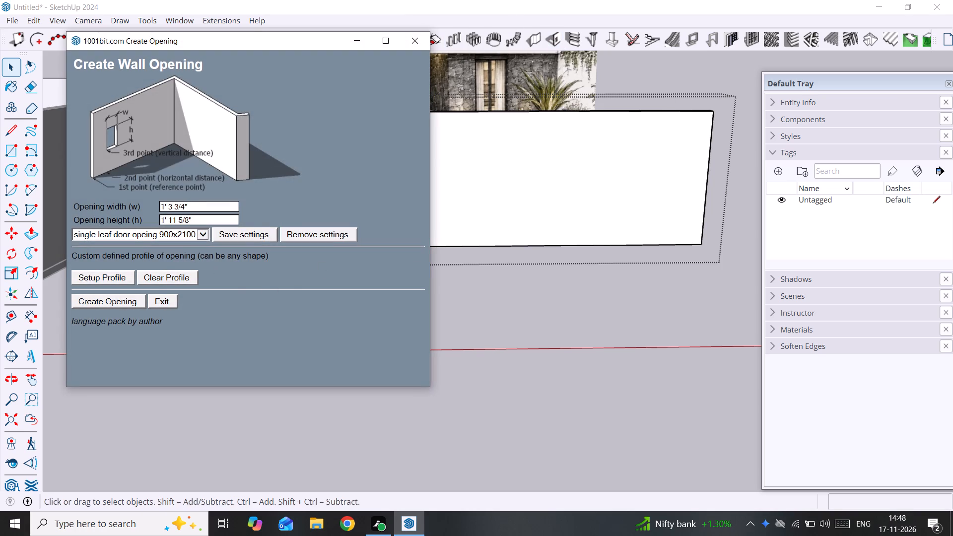
left_click(201, 206)
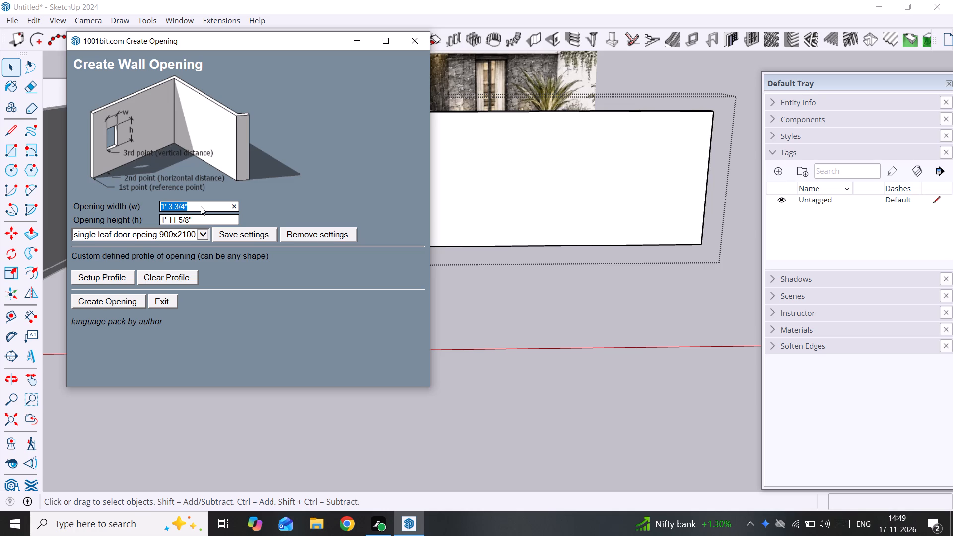
key("BackSpace")
key("4")
key("apostrophe")
key("Return")
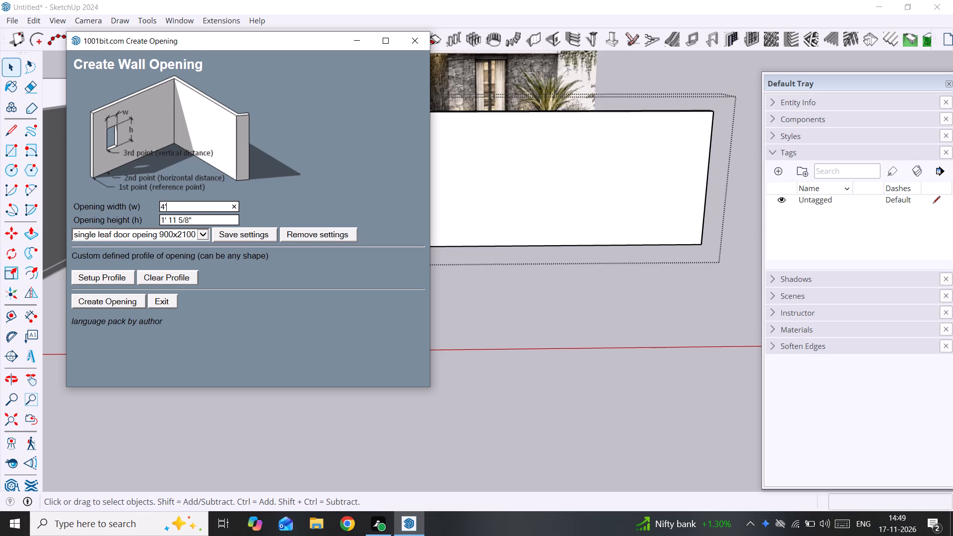
left_click(205, 218)
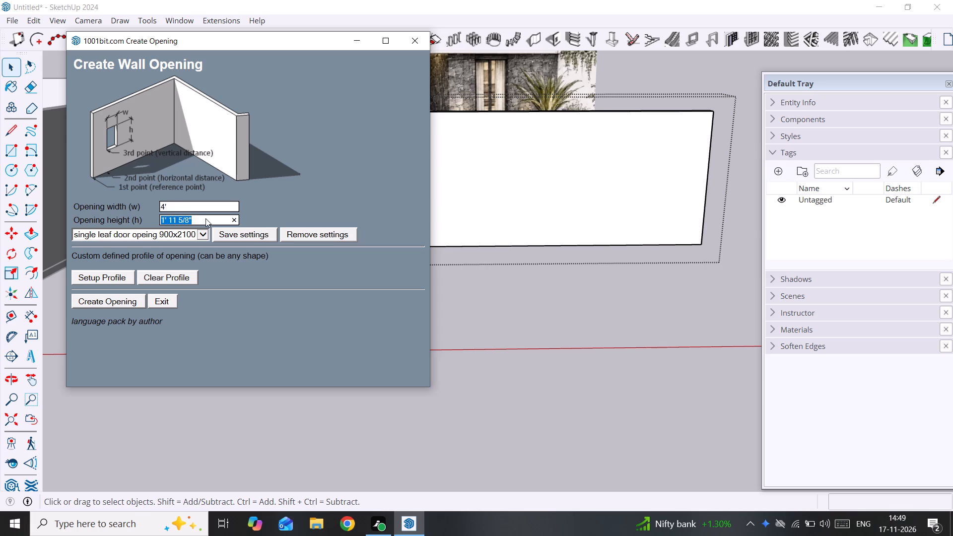
key("BackSpace")
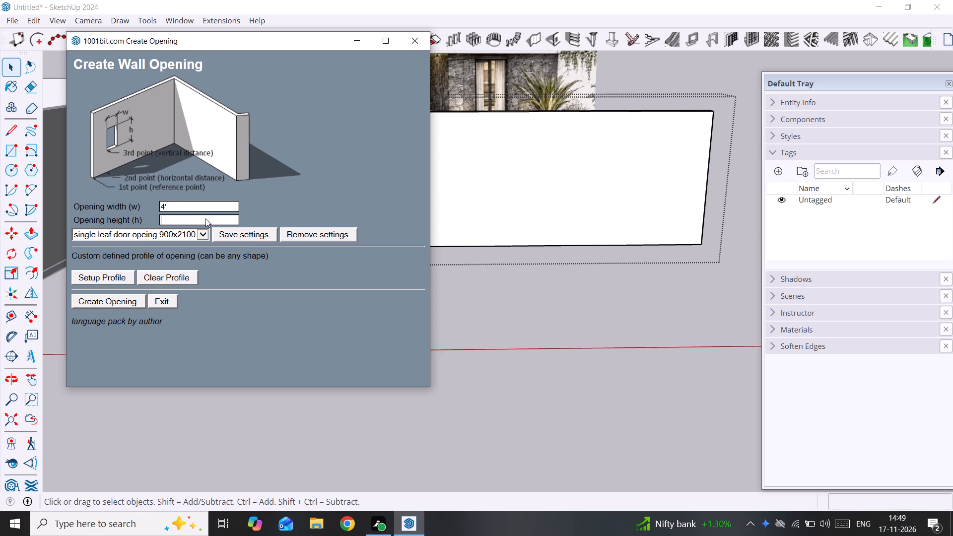
key("4")
key("apostrophe")
key("Return")
left_click(100, 300)
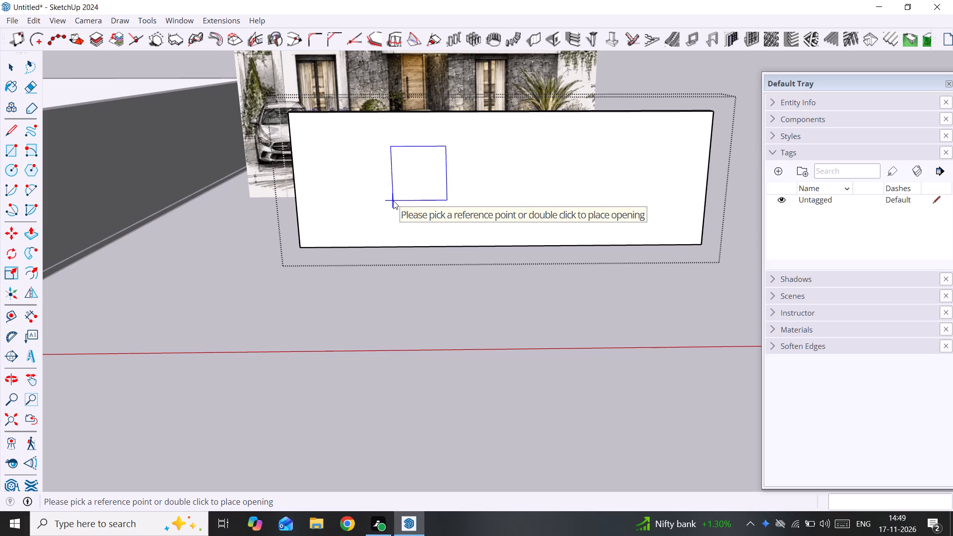
double_click(393, 201)
scroll(426, 195, "up", 4)
middle_click_drag(426, 195, 306, 208)
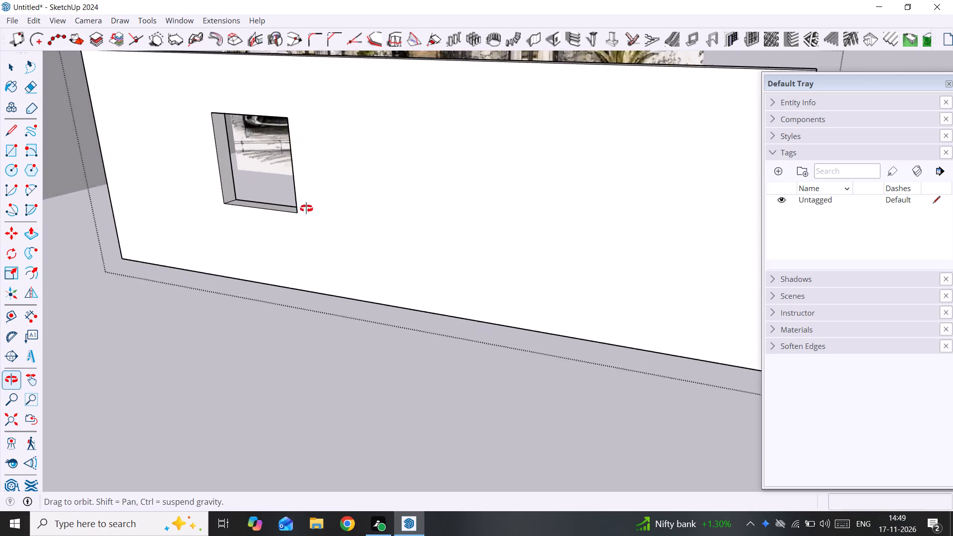
middle_click_drag(306, 208, 411, 178)
scroll(411, 178, "down", 8)
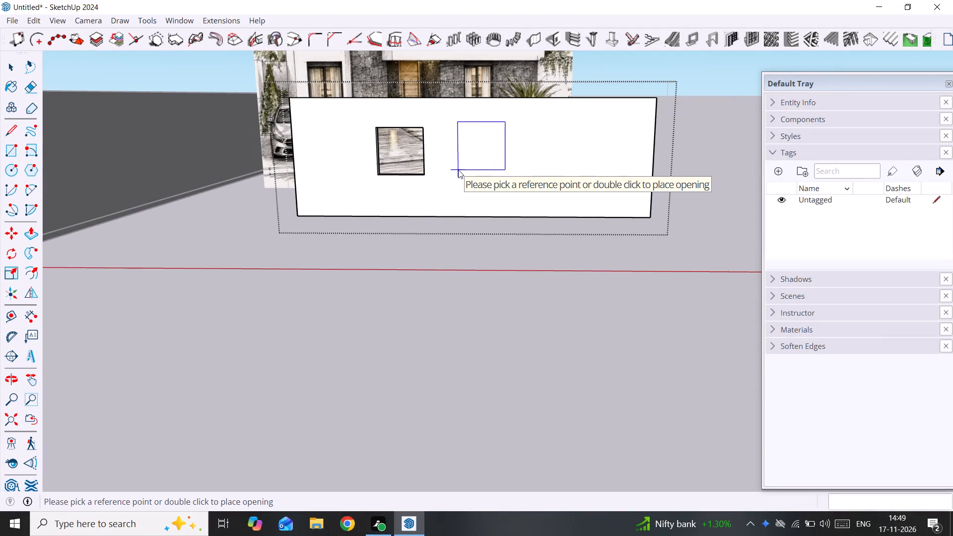
key("space")
Cut a 4' wide by 7' high door opening at the base of the wall, beside the window opening.
scroll(550, 41, "up", 3)
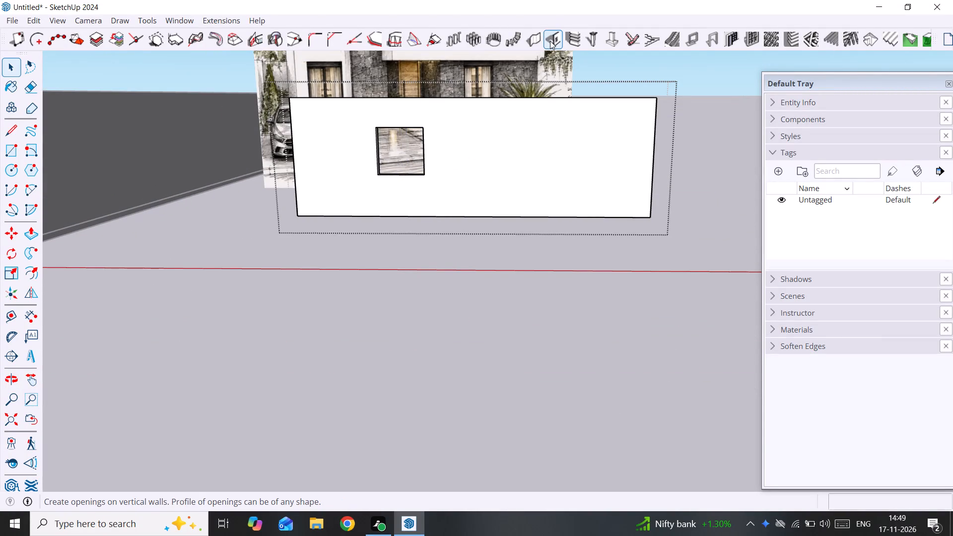
middle_click_drag(550, 41, 516, 144, "shift")
middle_click_drag(467, 167, 466, 243, "shift")
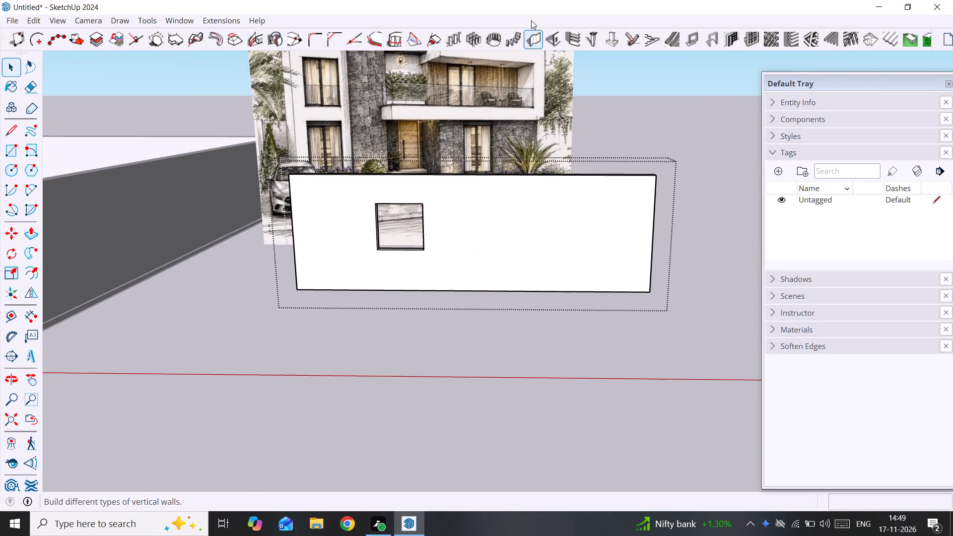
scroll(531, 20, "up", 3)
left_click(557, 33)
left_click(179, 201)
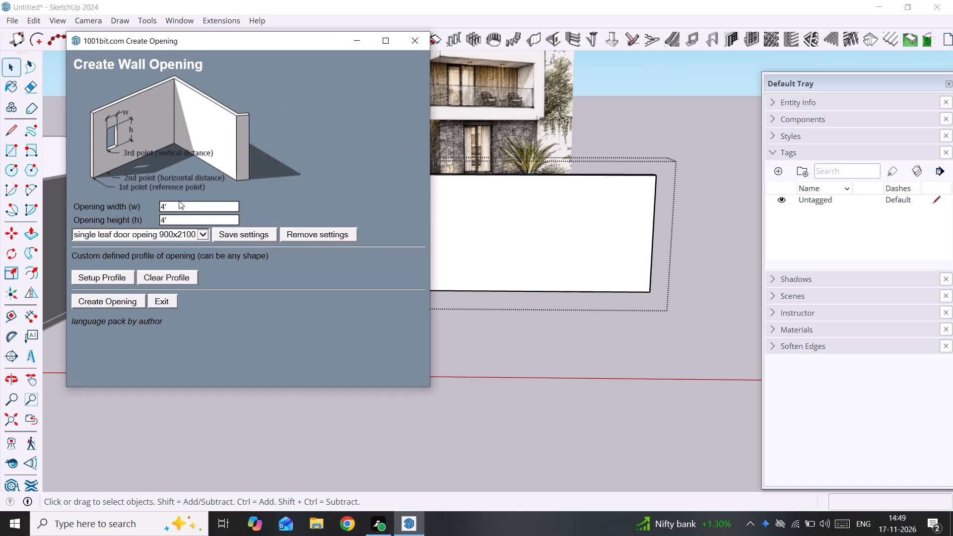
left_click(170, 218)
key("BackSpace")
type("7'")
key("Return")
left_click(114, 303)
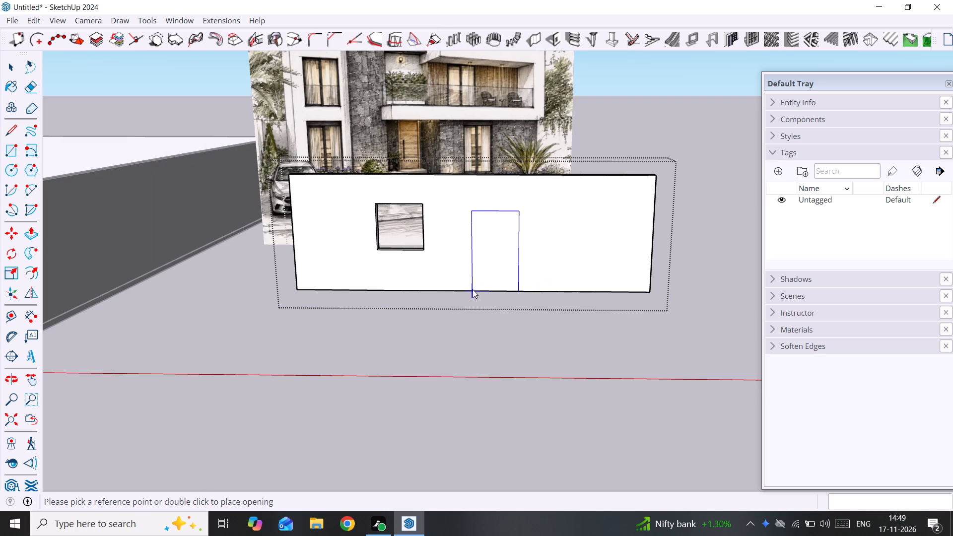
double_click(473, 289)
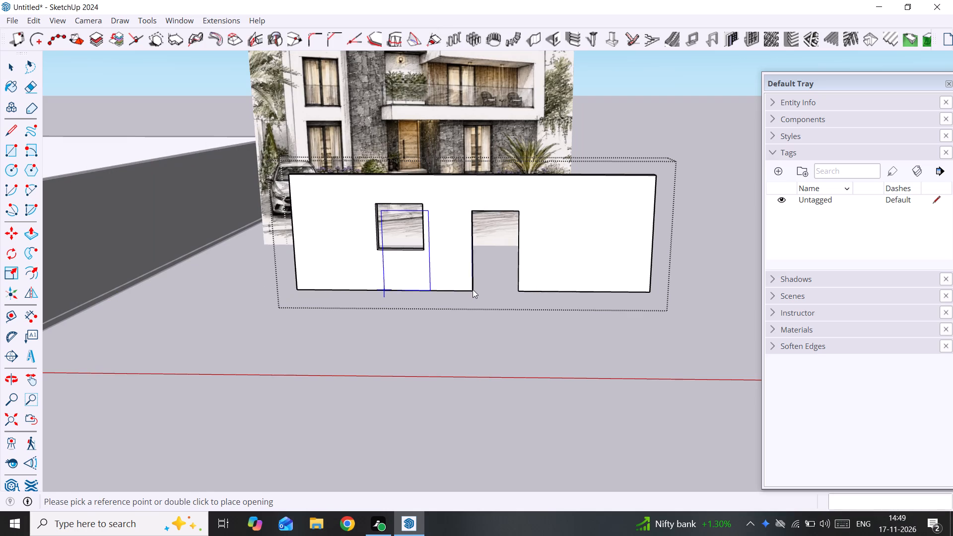
key("space")
Examine the window and door openings in the wall, closing in on the window's sill.
scroll(375, 264, "down", 2)
middle_click_drag(375, 264, 373, 285)
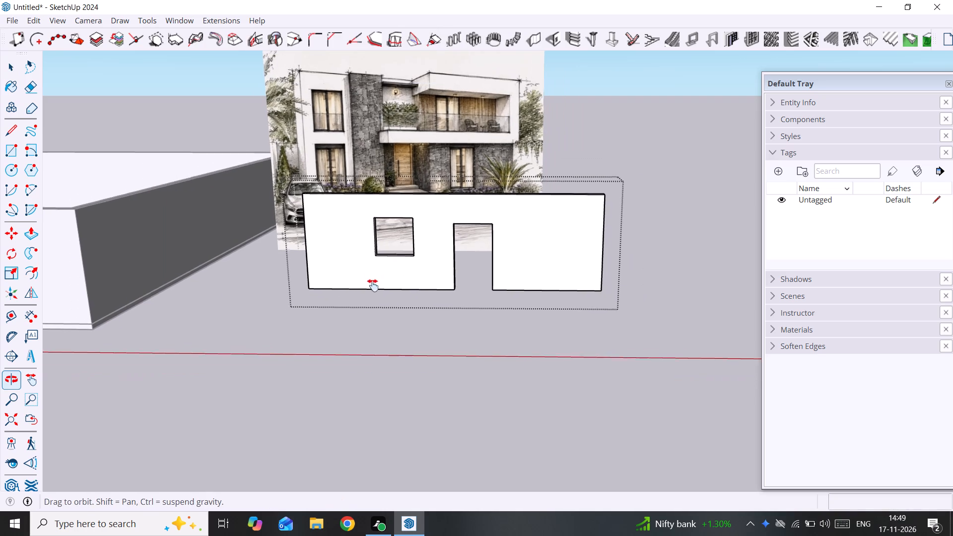
middle_click_drag(373, 285, 380, 301)
scroll(393, 290, "up", 9)
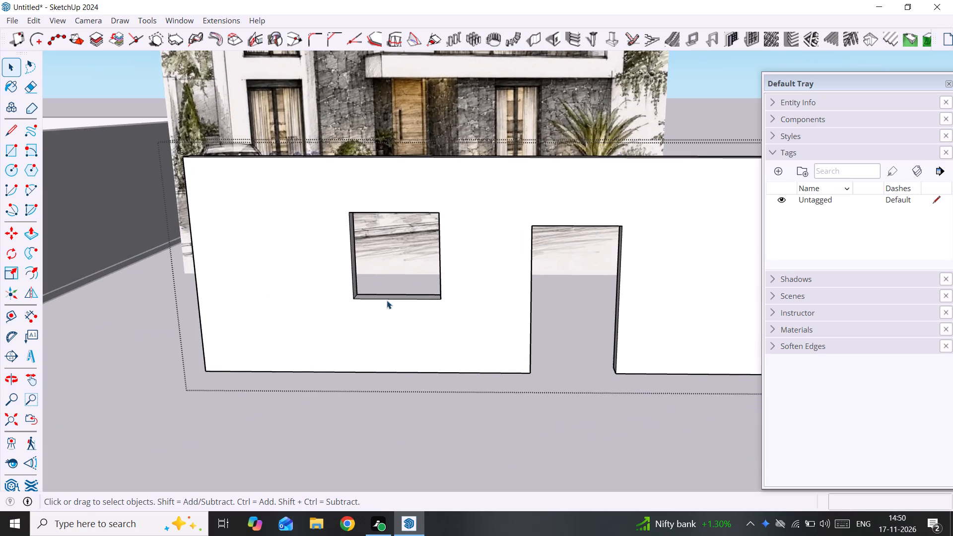
middle_click_drag(337, 339, 236, 365)
scroll(431, 268, "up", 4)
scroll(360, 280, "up", 4)
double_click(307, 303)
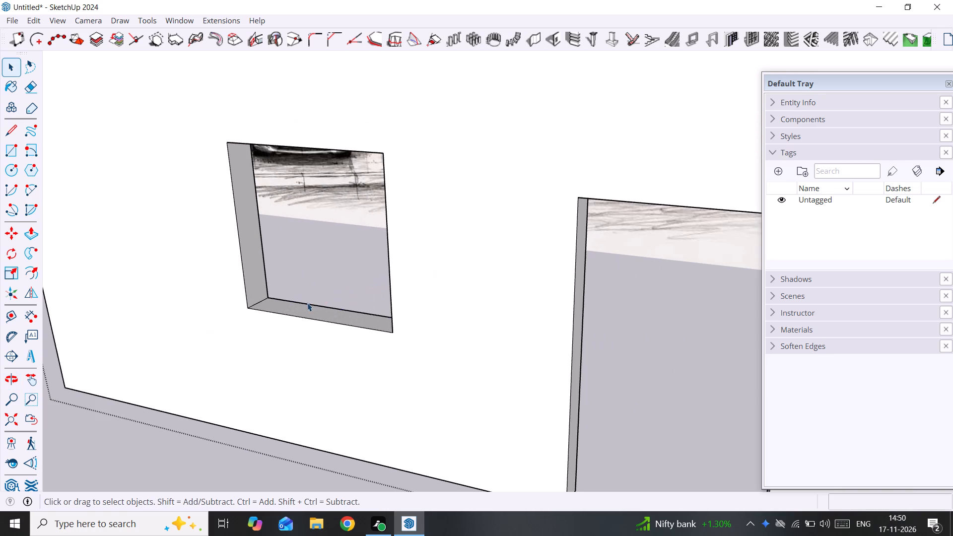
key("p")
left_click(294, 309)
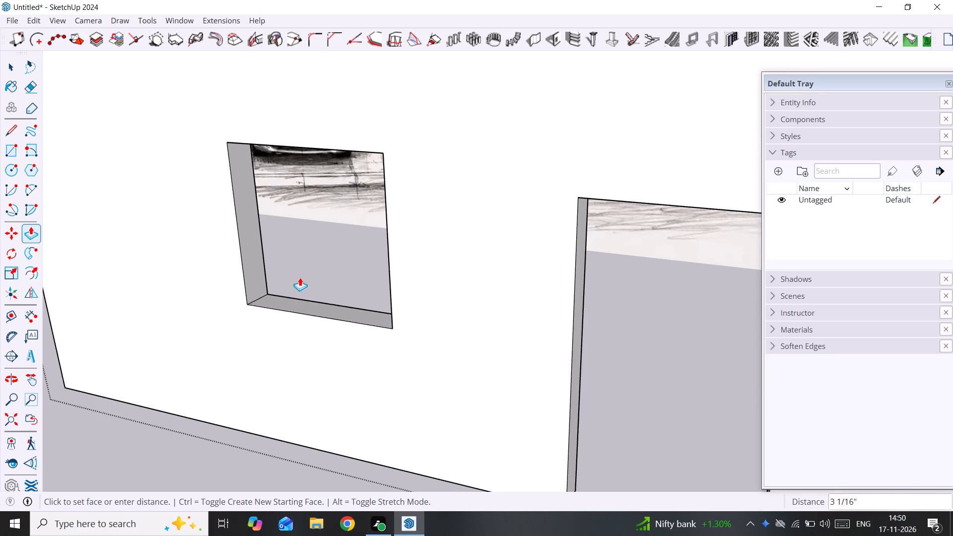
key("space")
Undo the door and window openings cut in the trial wall.
scroll(314, 241, "down", 8)
middle_click_drag(277, 262, 364, 252)
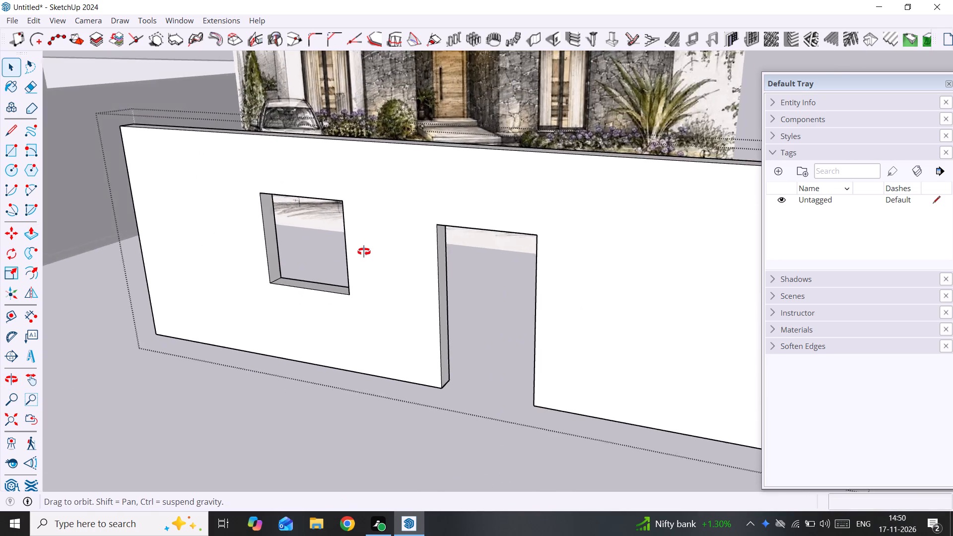
middle_click_drag(364, 252, 412, 235)
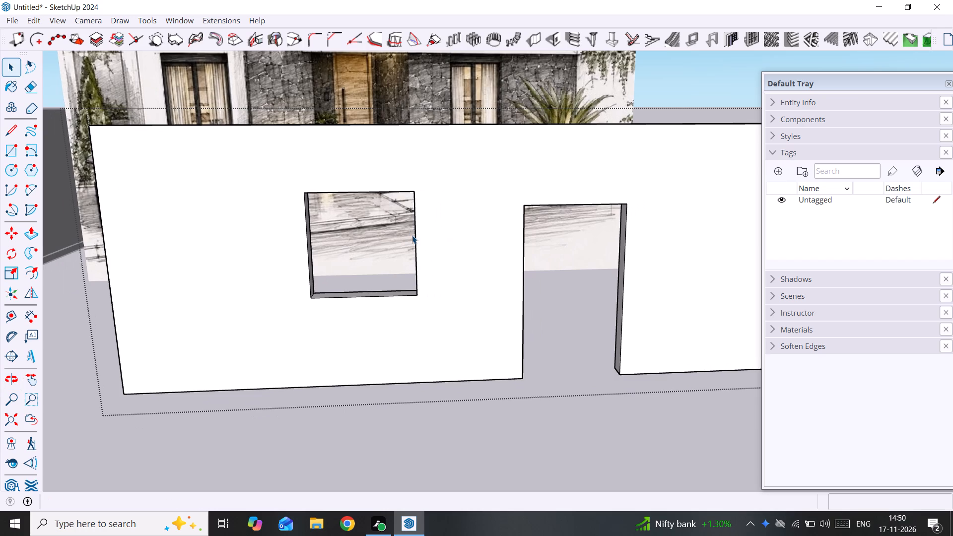
middle_click_drag(411, 235, 432, 221)
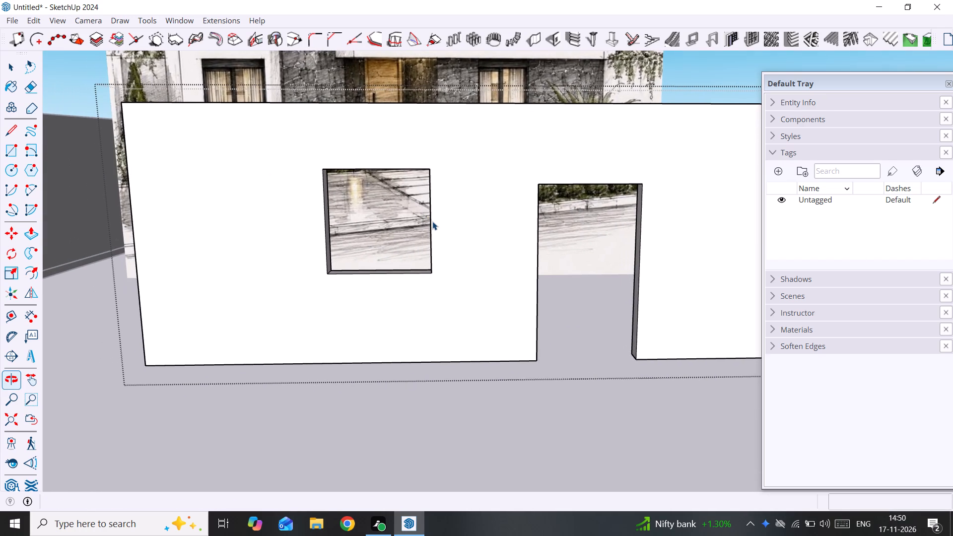
key("ctrl+z")
key("ctrl+z")
Place horizontal guide lines on the wall's front face, 3' below its top edge and 3' above its base.
scroll(435, 221, "down", 3)
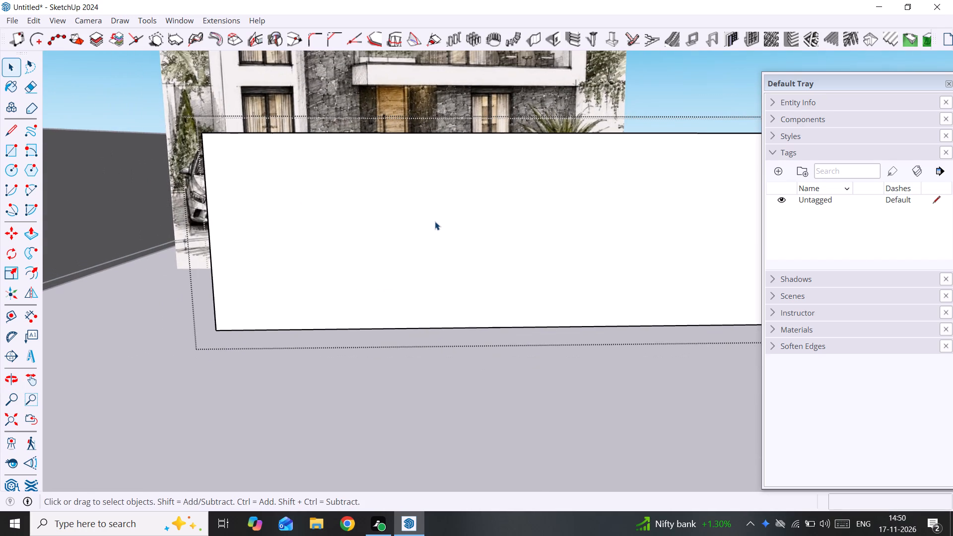
key("t")
left_click(481, 131)
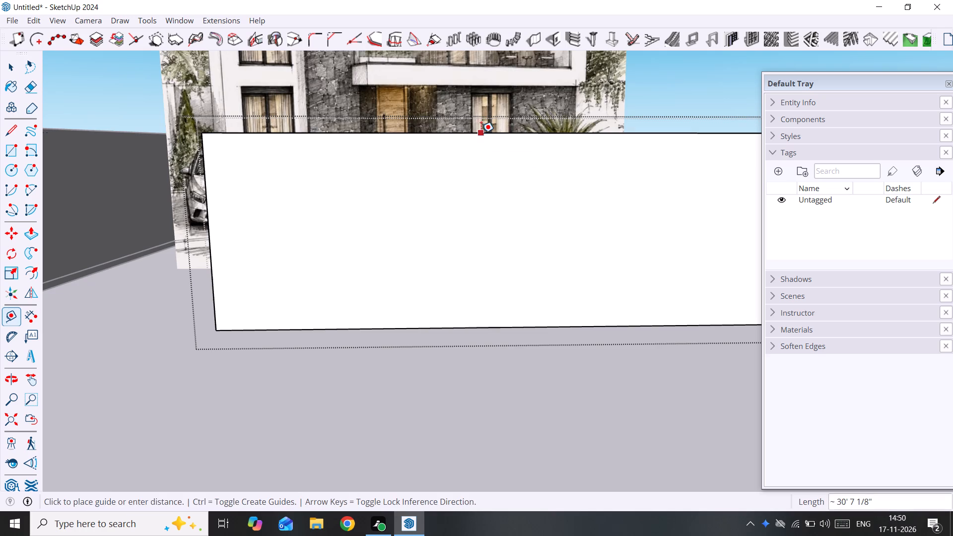
type("3'")
key("Return")
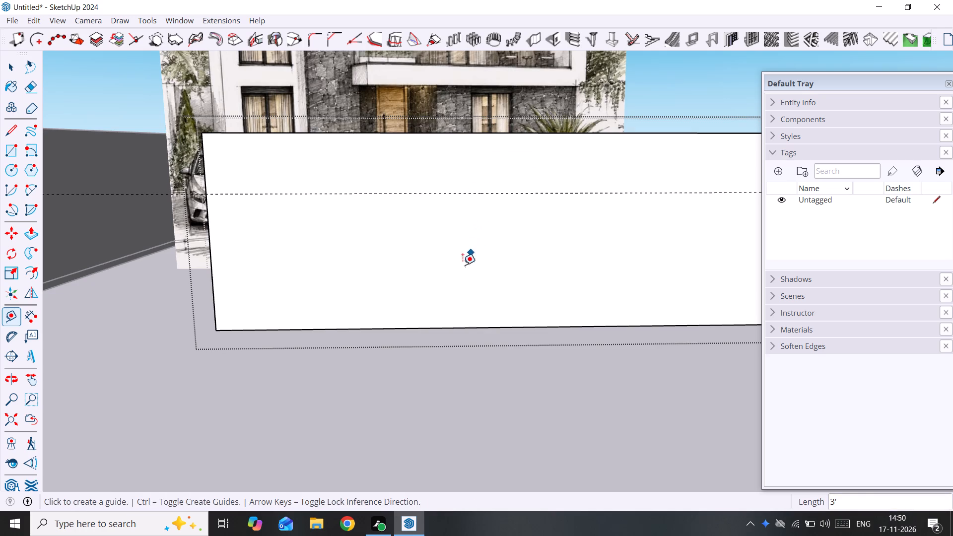
left_click(299, 328)
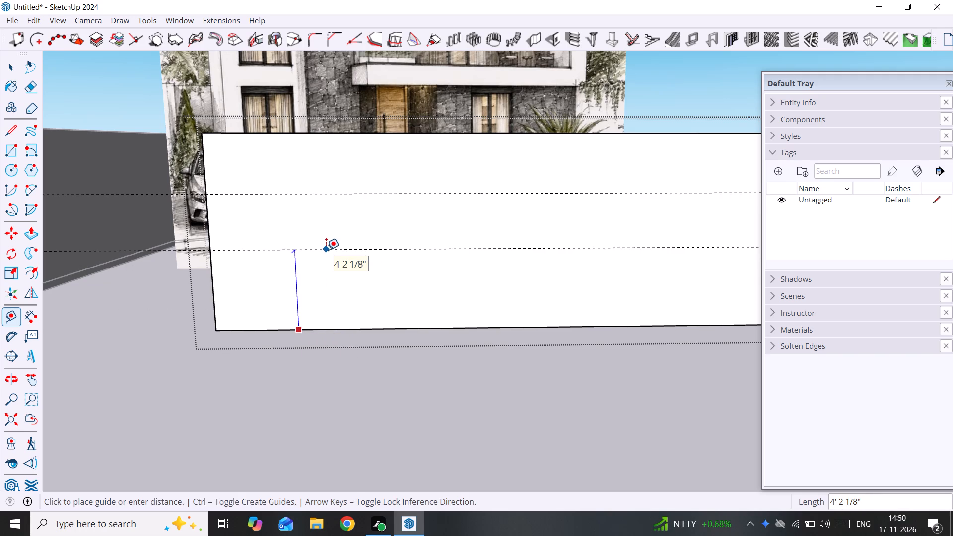
type("3'")
key("Return")
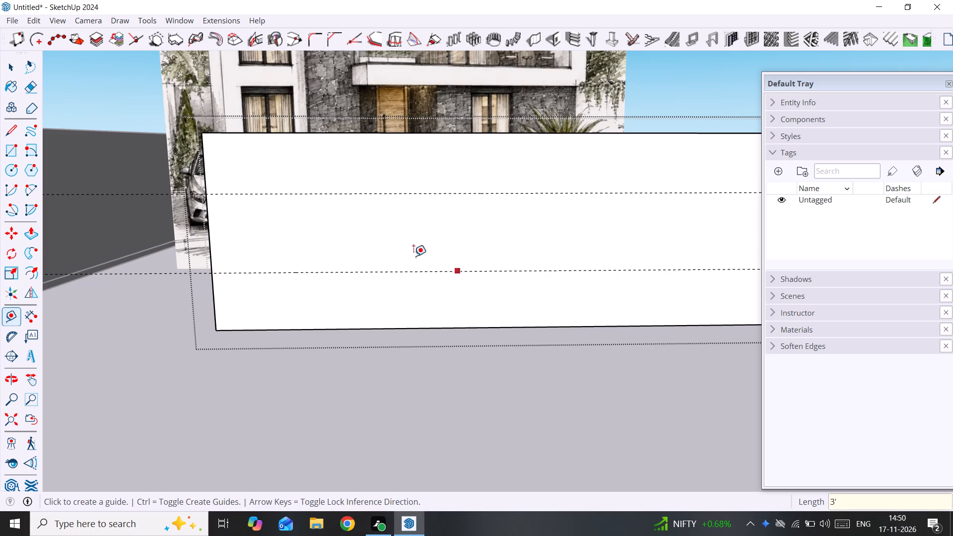
key("space")
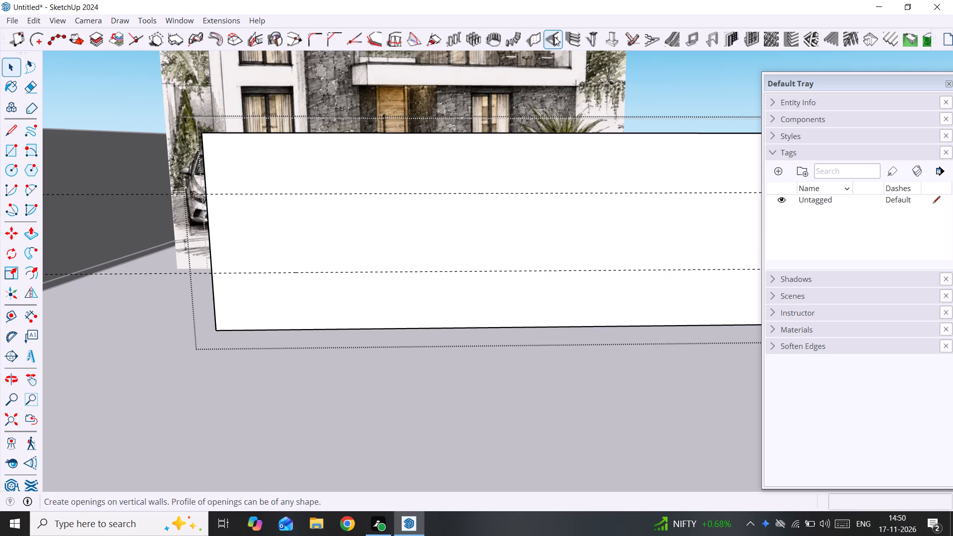
Cut a 4' wide by 7' high door opening at the wall's base, reaching up to the upper guide.
left_click(554, 37)
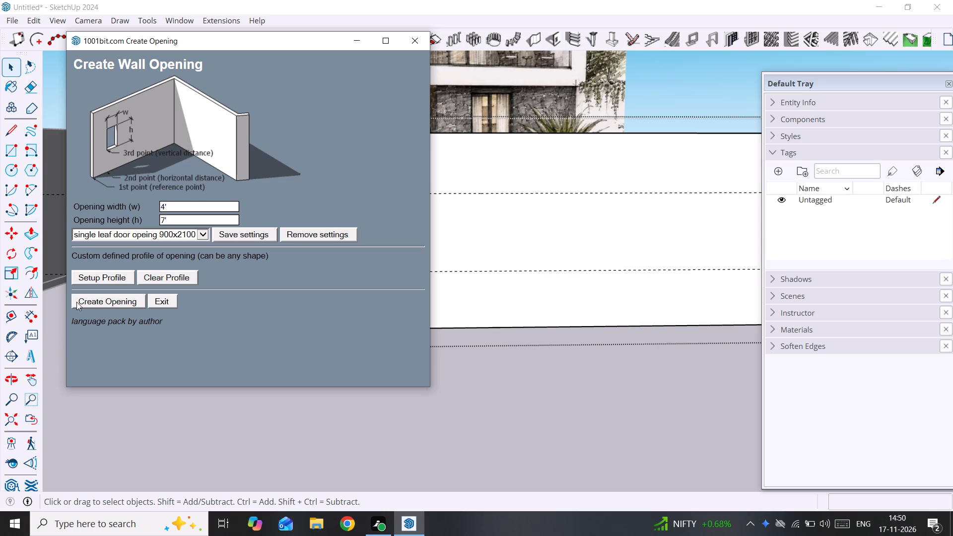
left_click(92, 301)
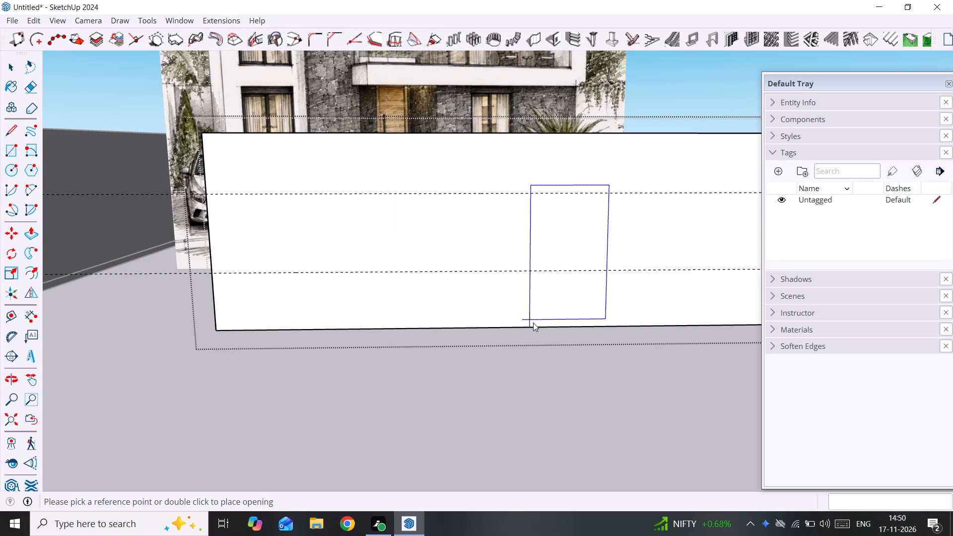
double_click(540, 328)
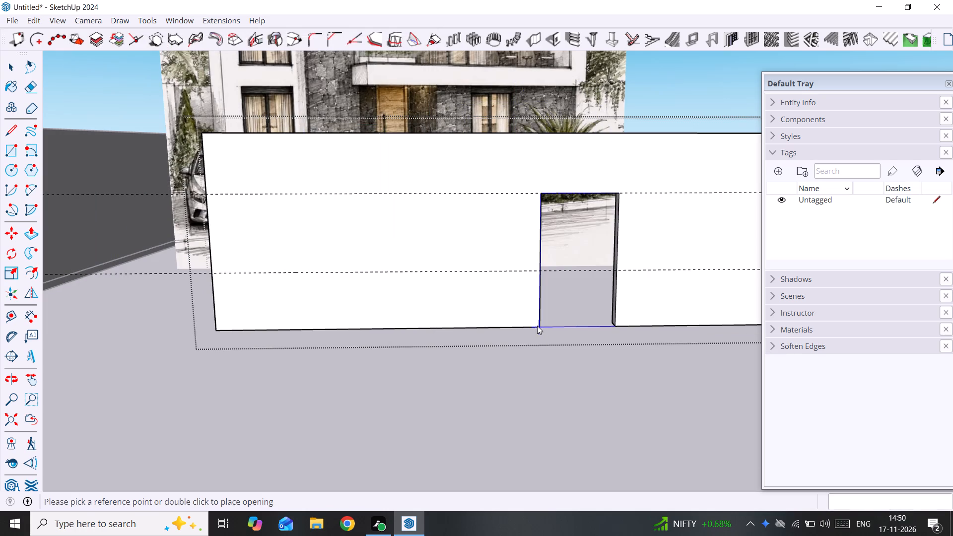
key("space")
Cut a 4' wide by 4' high window opening between the two guides, on the car side of the door.
left_click(555, 43)
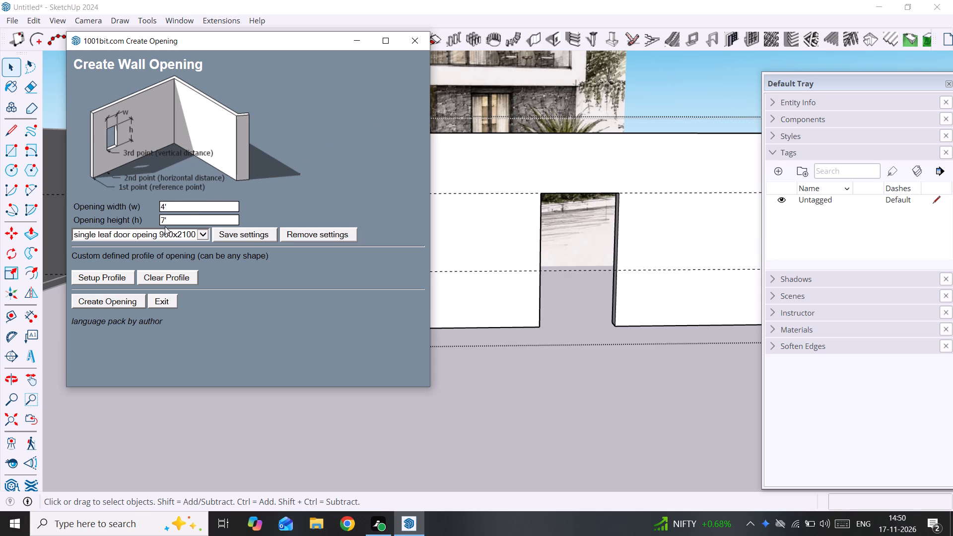
left_click(177, 219)
key("BackSpace")
type("4'")
key("Return")
left_click(122, 297)
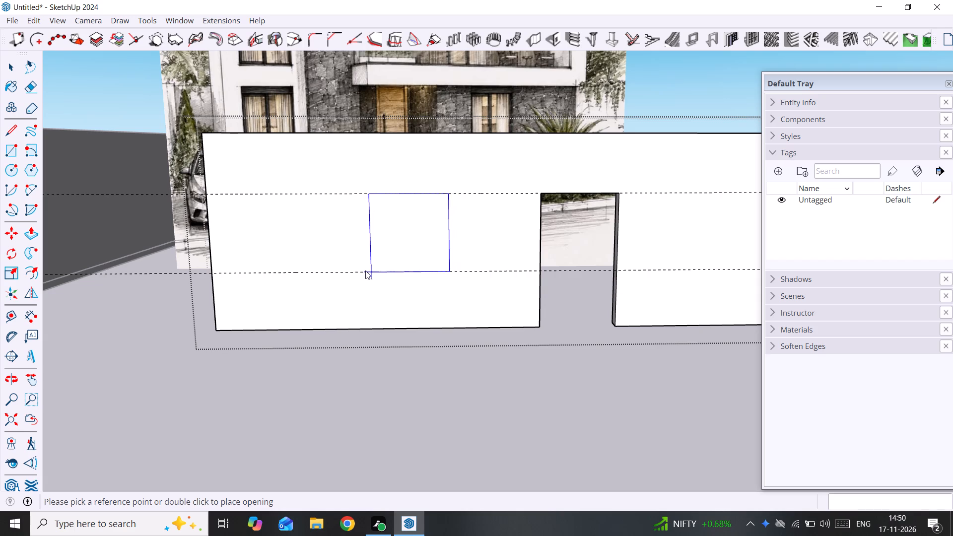
double_click(363, 271)
key("space")
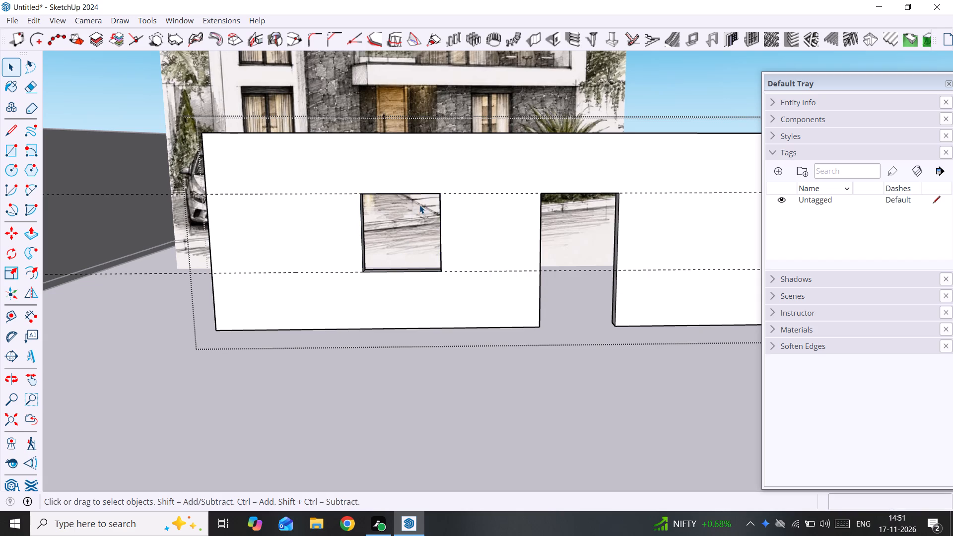
Delete all the guide lines from the model.
scroll(421, 204, "down", 5)
middle_click_drag(541, 257, 524, 284)
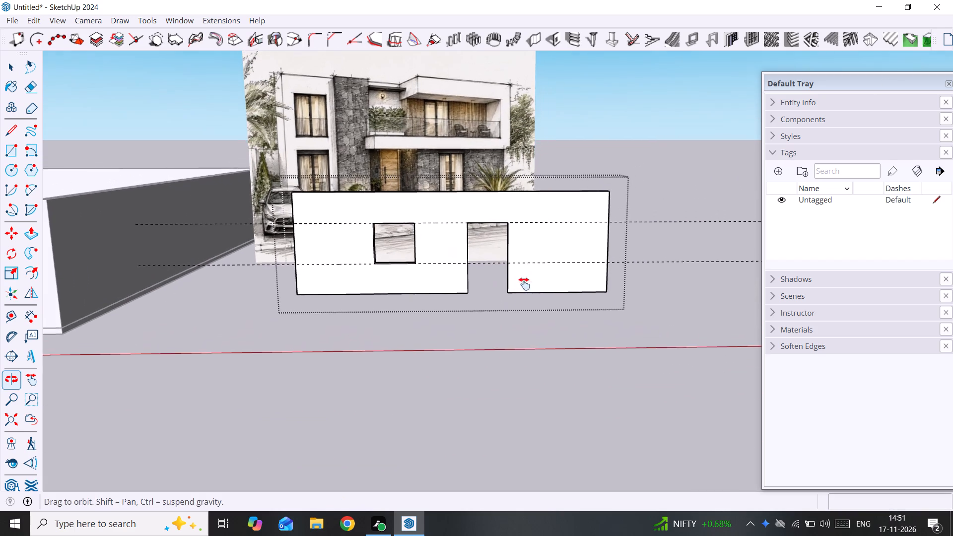
middle_click_drag(524, 284, 485, 284)
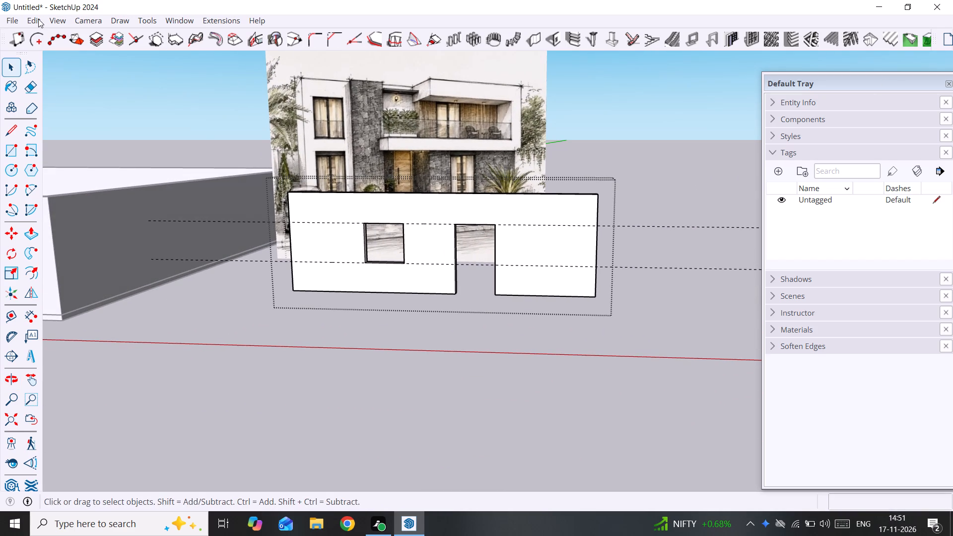
left_click(38, 19)
left_click(63, 142)
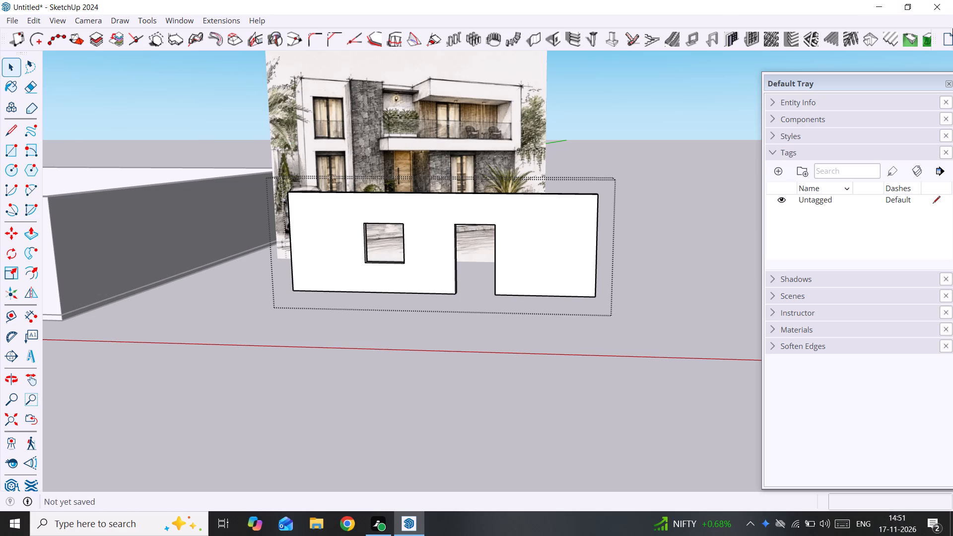
Review the 1001bit Create Window Frame settings without making a frame.
scroll(0, 188, "down", 3)
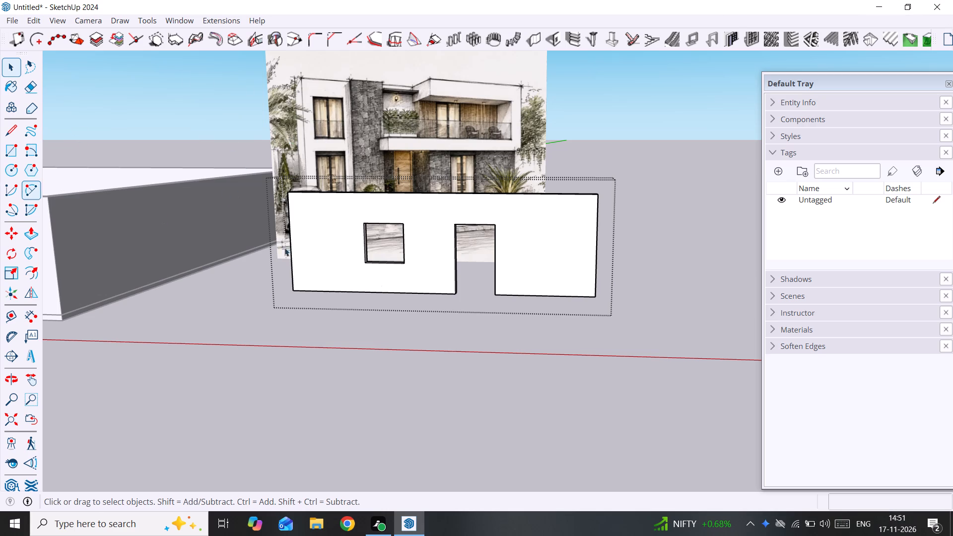
middle_click_drag(393, 287, 312, 207, "shift")
scroll(256, 179, "up", 4)
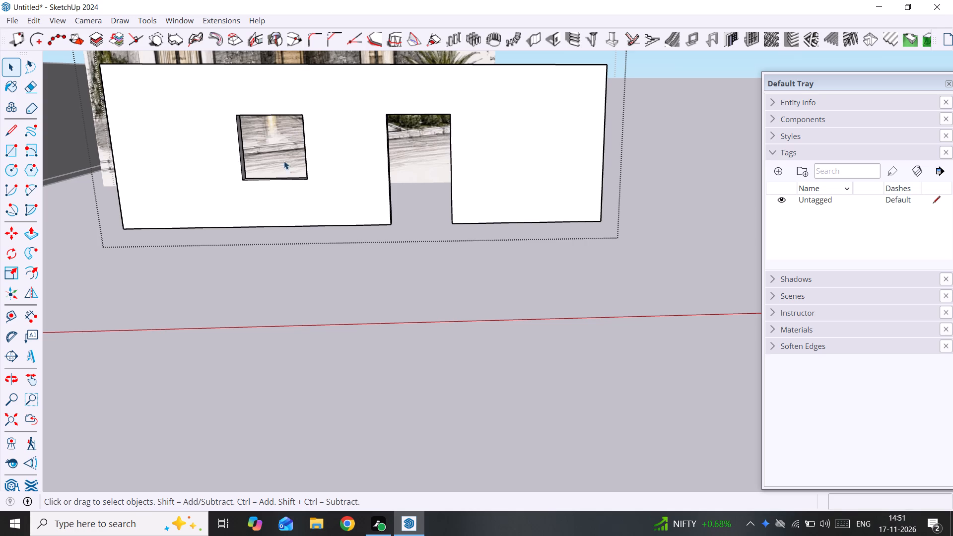
scroll(230, 153, "down", 3)
middle_click_drag(285, 204, 331, 237, "shift")
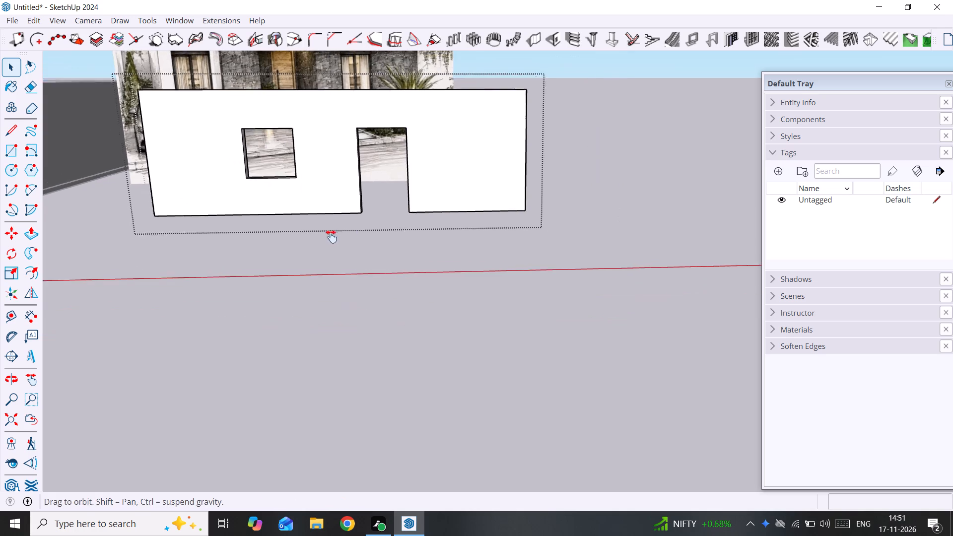
middle_click_drag(331, 237, 376, 277, "shift")
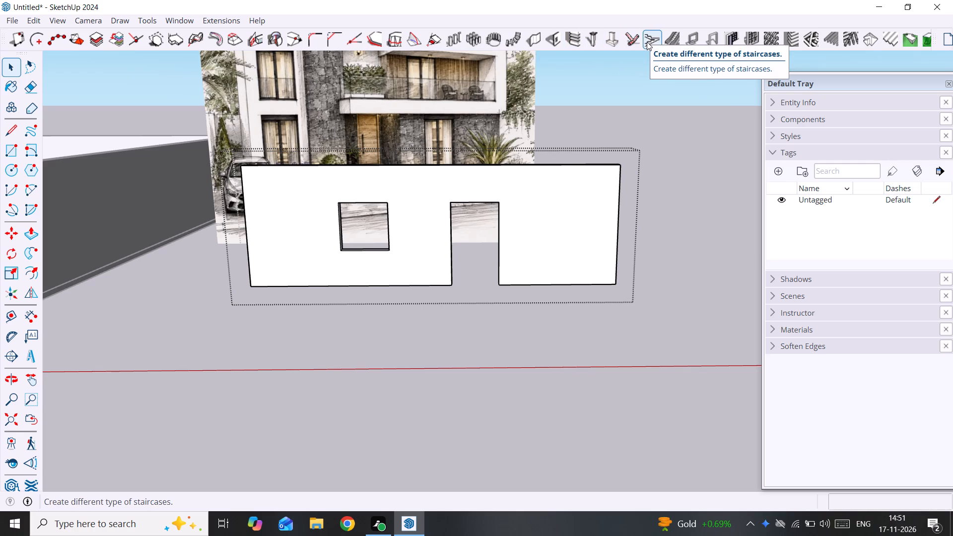
left_click(699, 42)
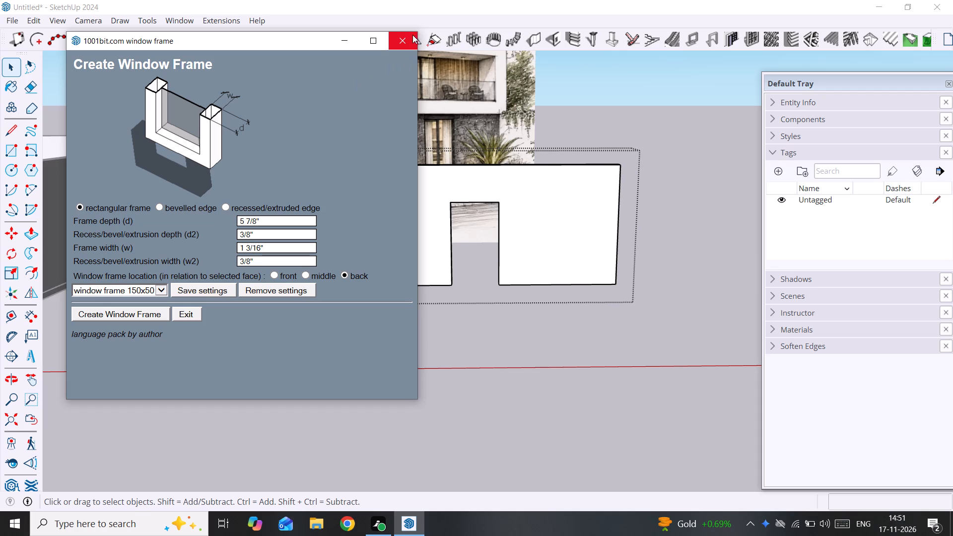
left_click(400, 36)
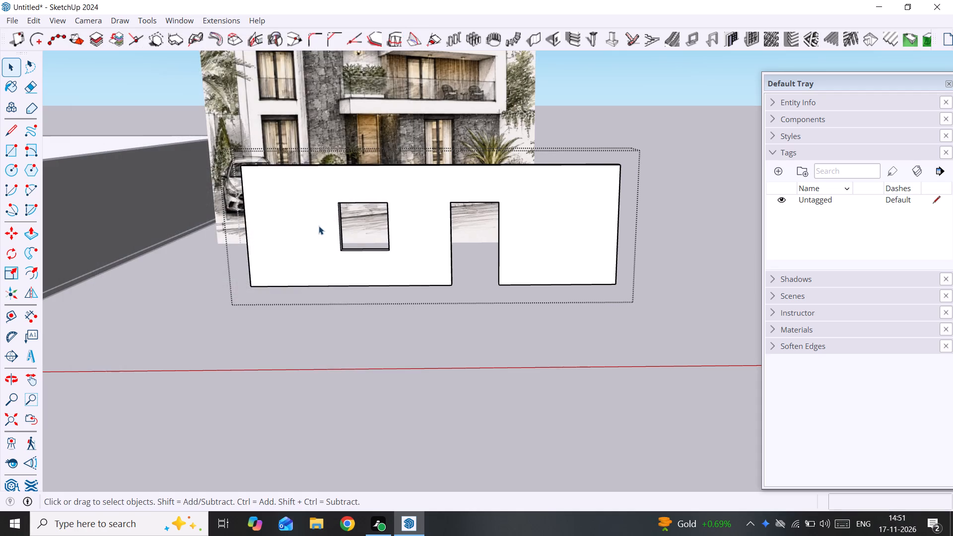
Draw a 4' by 4' rectangle across the window opening, flush with the wall's front face.
scroll(319, 226, "up", 11)
middle_click_drag(344, 199, 363, 201)
scroll(363, 201, "down", 2)
key("r")
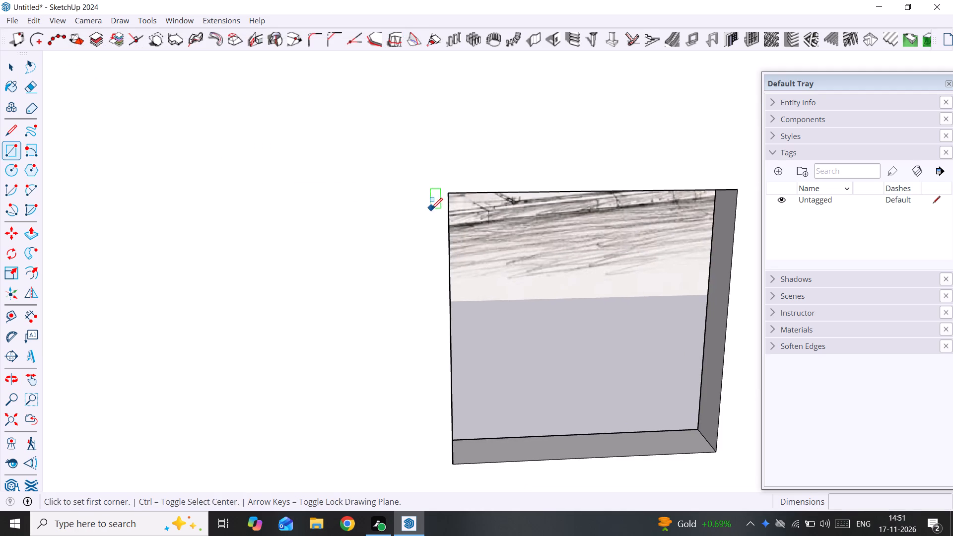
left_click(447, 194)
scroll(478, 242, "down", 5)
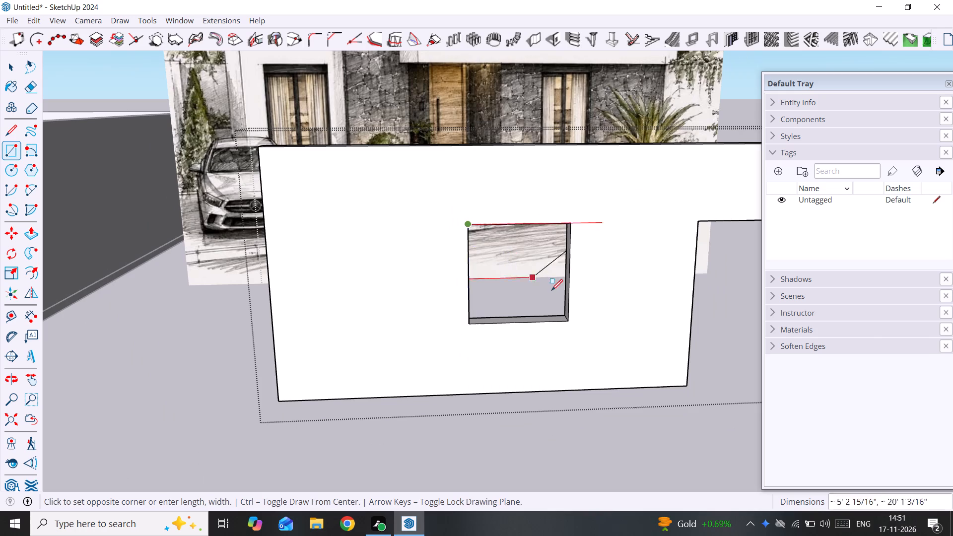
left_click(568, 323)
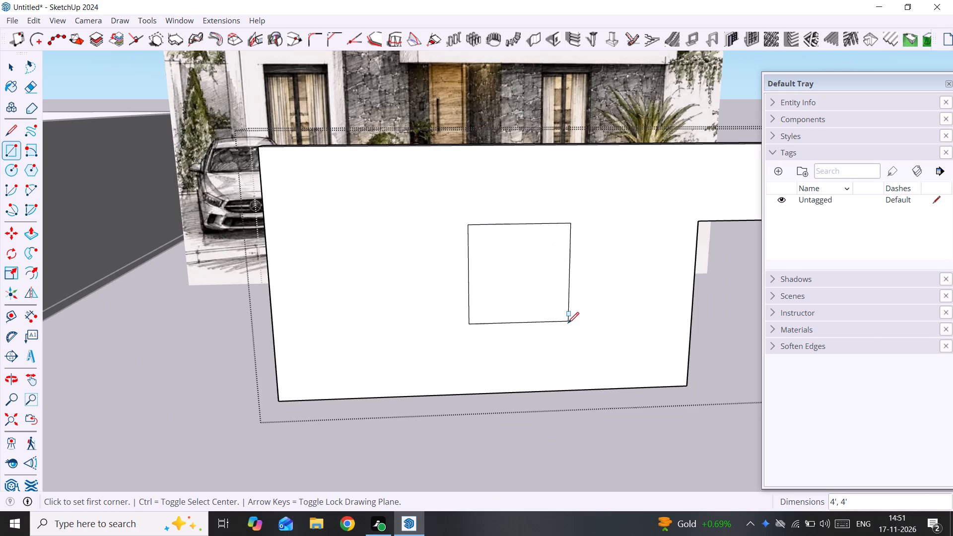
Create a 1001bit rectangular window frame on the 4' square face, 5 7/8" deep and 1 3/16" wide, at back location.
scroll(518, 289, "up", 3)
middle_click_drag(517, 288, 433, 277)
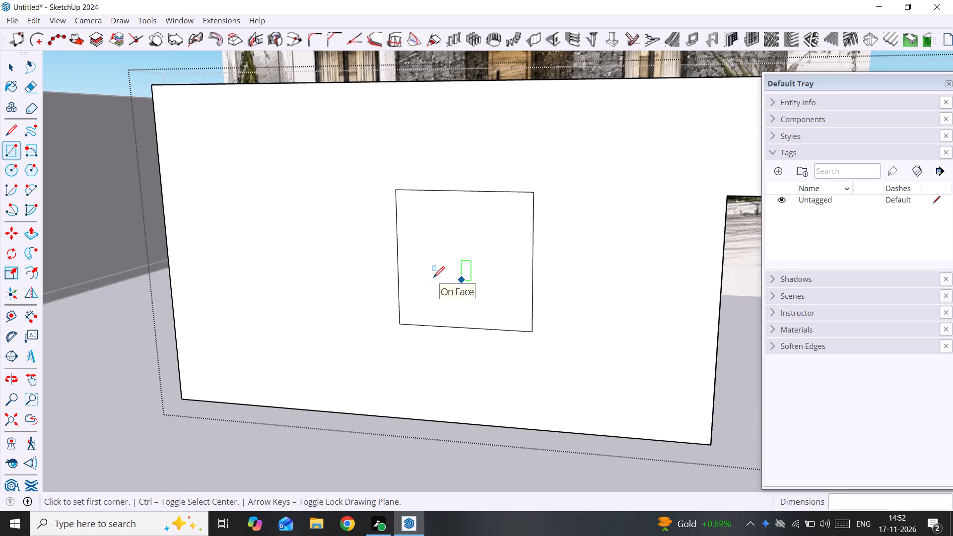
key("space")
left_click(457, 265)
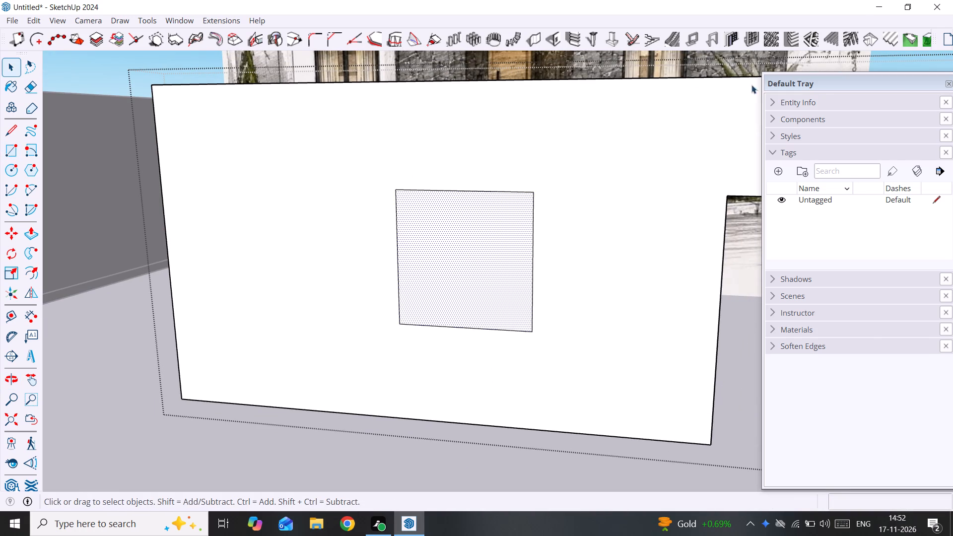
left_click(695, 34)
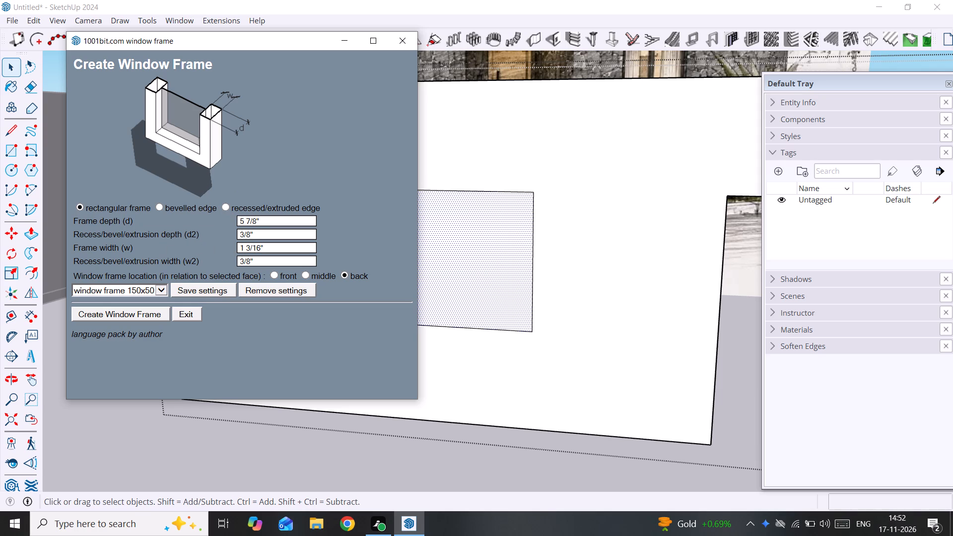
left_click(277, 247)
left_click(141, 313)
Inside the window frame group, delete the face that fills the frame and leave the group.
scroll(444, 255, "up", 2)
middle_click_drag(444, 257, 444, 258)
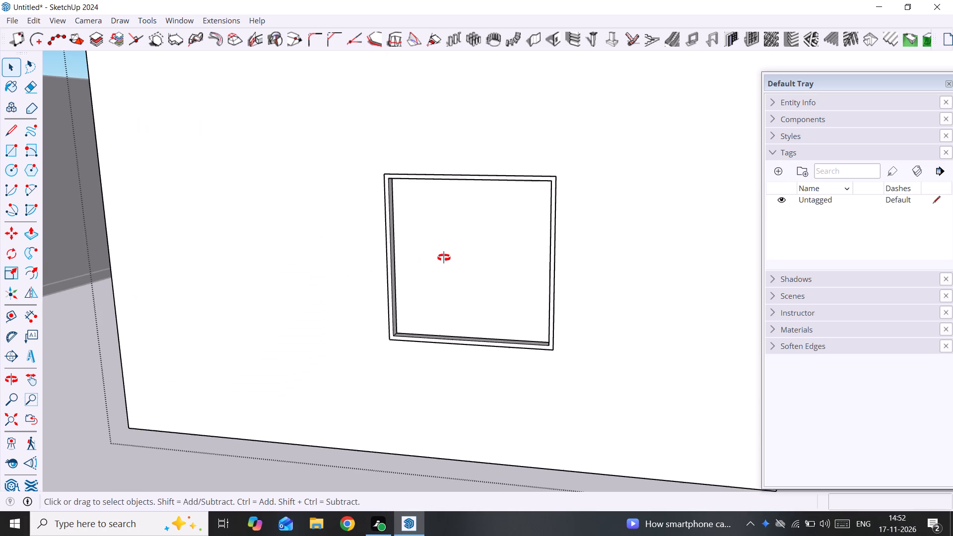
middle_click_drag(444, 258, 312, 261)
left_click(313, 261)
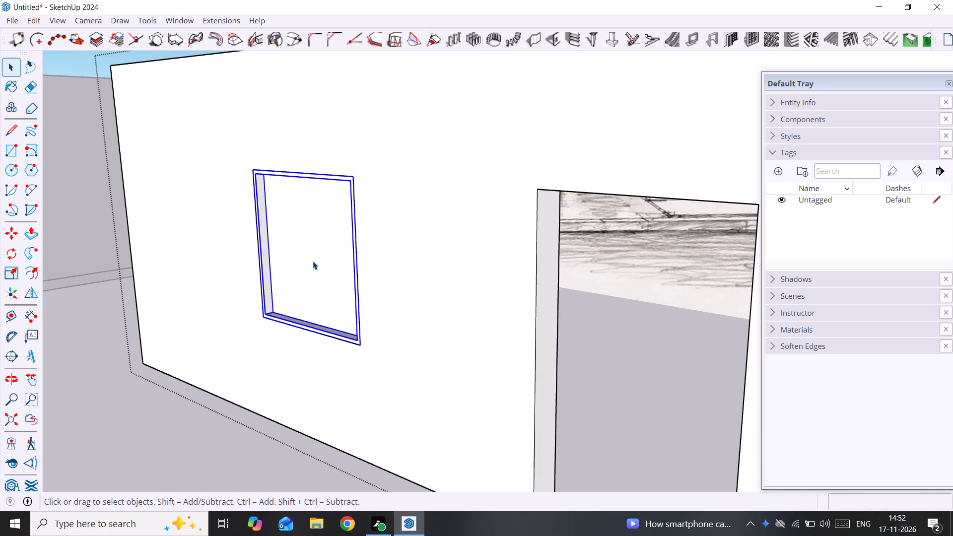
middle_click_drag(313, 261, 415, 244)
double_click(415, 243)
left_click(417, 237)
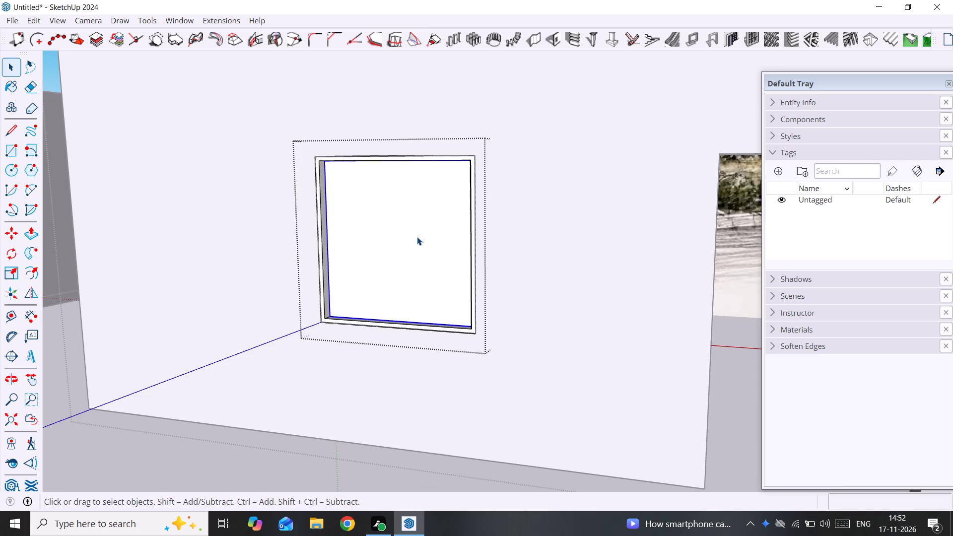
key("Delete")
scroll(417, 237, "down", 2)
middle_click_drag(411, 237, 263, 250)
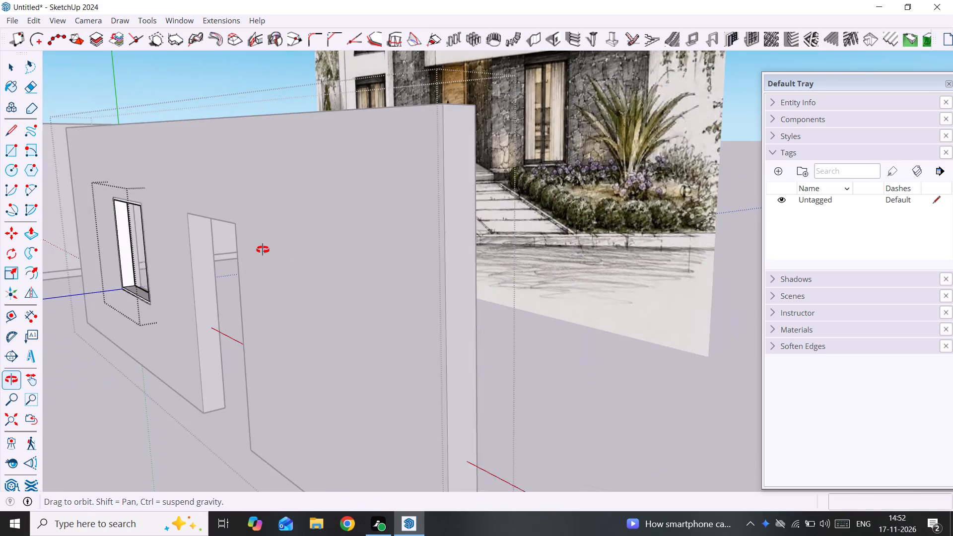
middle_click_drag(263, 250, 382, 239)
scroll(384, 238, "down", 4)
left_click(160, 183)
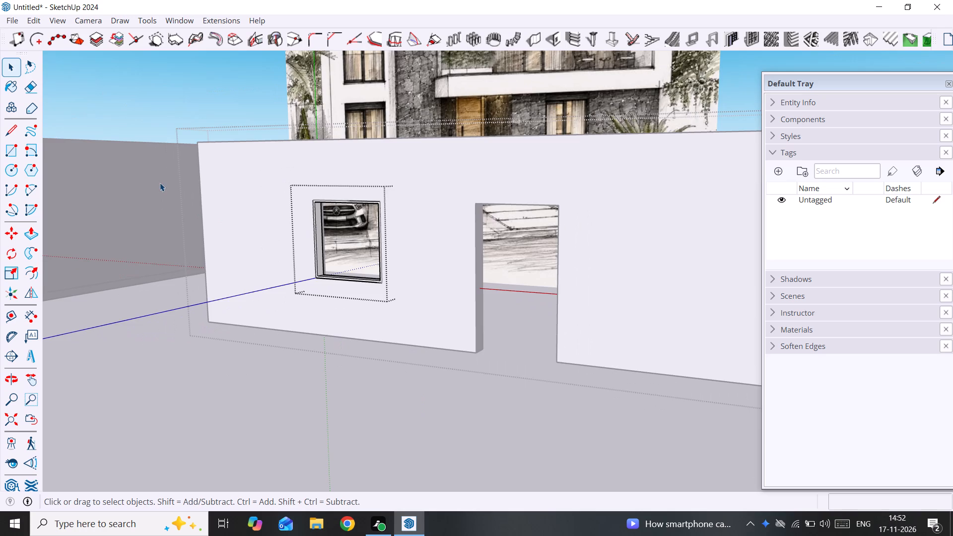
Examine how the window frame sits in the opening and how its depth compares with the wall thickness.
scroll(411, 200, "up", 4)
scroll(361, 225, "up", 4)
middle_click_drag(345, 229, 347, 224)
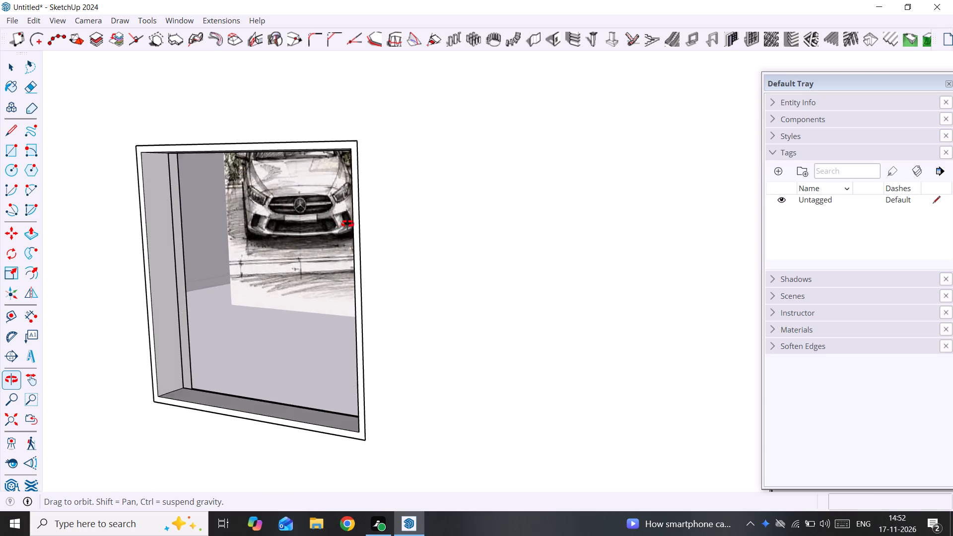
middle_click_drag(347, 224, 369, 224)
scroll(439, 207, "up", 2)
middle_click_drag(439, 207, 423, 207)
scroll(423, 207, "down", 12)
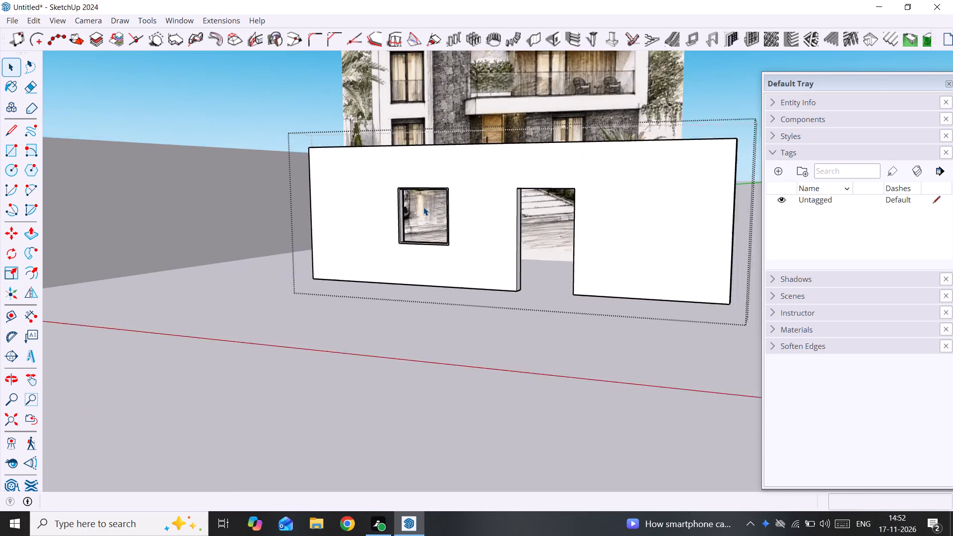
scroll(506, 211, "up", 4)
scroll(452, 212, "up", 5)
scroll(351, 208, "up", 5)
middle_click_drag(311, 206, 310, 206)
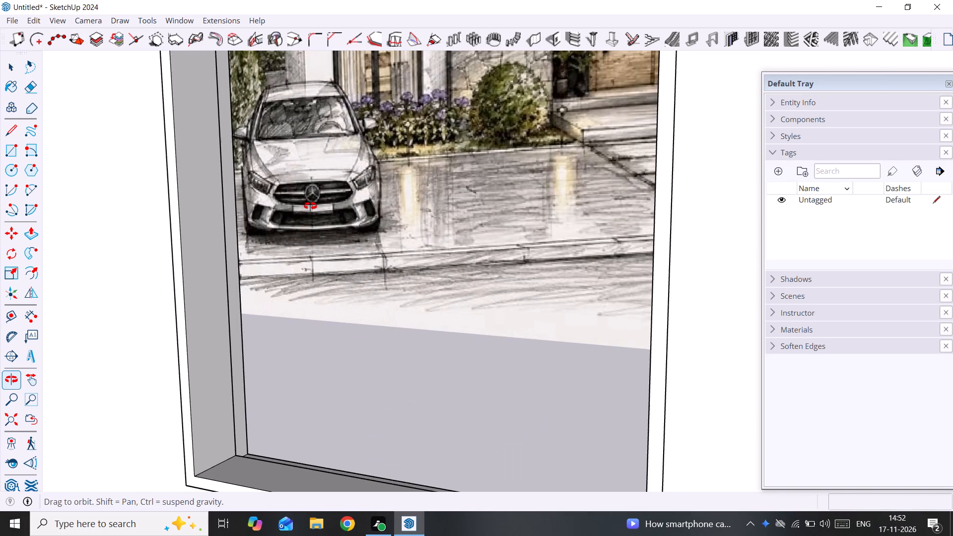
middle_click_drag(310, 206, 337, 195)
scroll(337, 195, "down", 4)
scroll(410, 196, "down", 6)
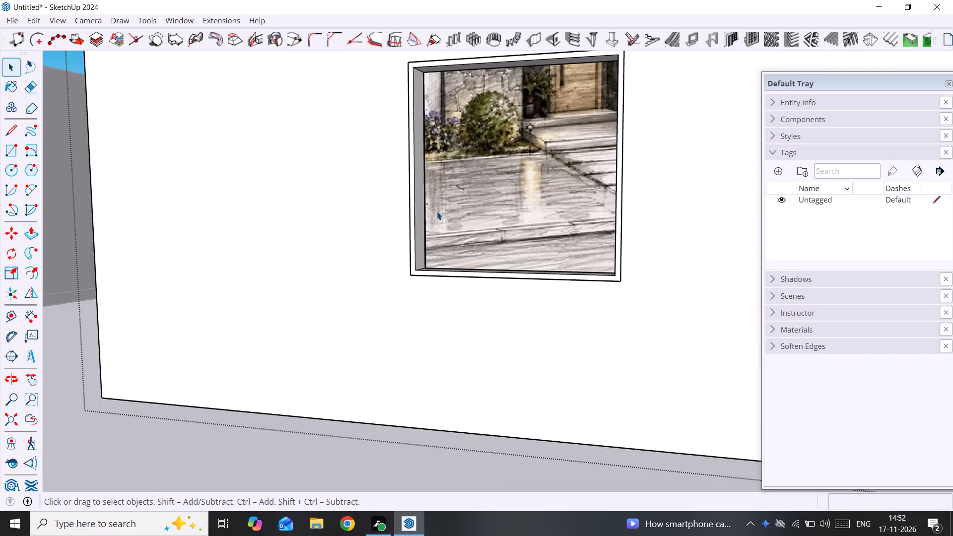
scroll(437, 211, "down", 3)
middle_click_drag(438, 217, 449, 286)
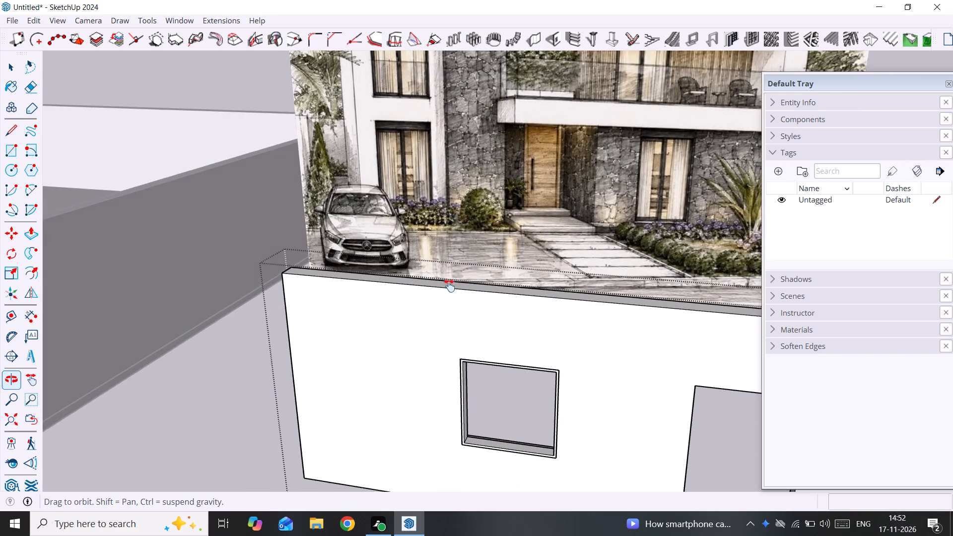
middle_click_drag(449, 286, 386, 172)
scroll(429, 289, "up", 2)
middle_click_drag(429, 289, 428, 147)
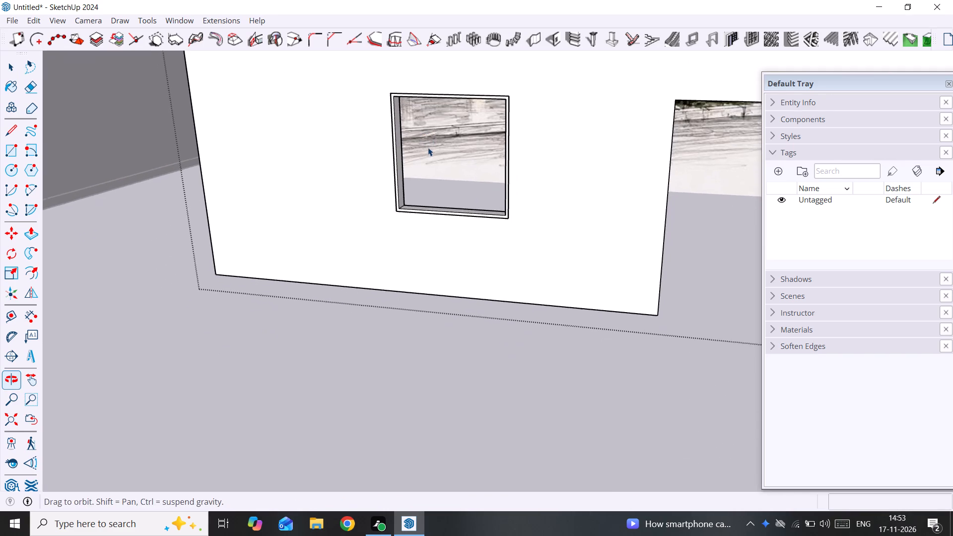
middle_click_drag(427, 148, 424, 197)
scroll(400, 332, "up", 11)
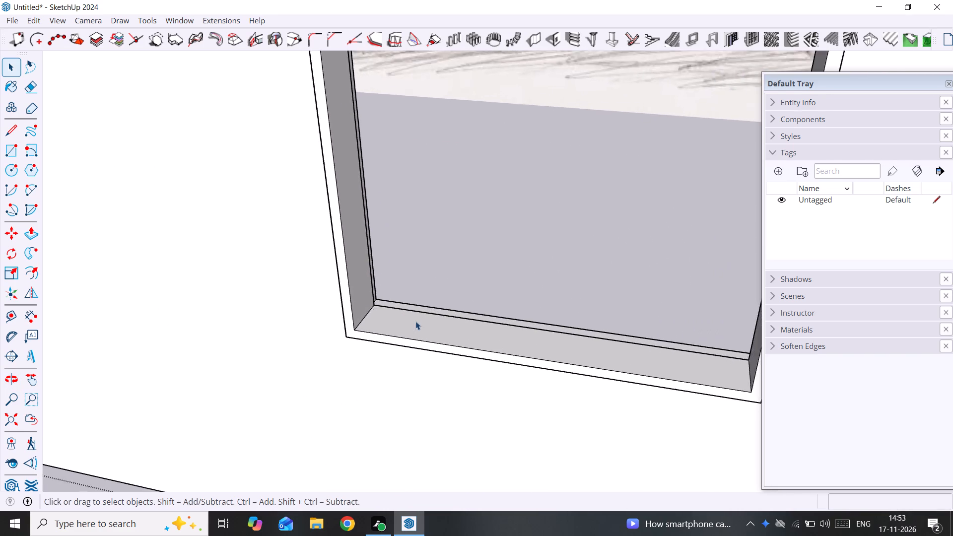
scroll(415, 321, "up", 5)
middle_click_drag(408, 309, 106, 317)
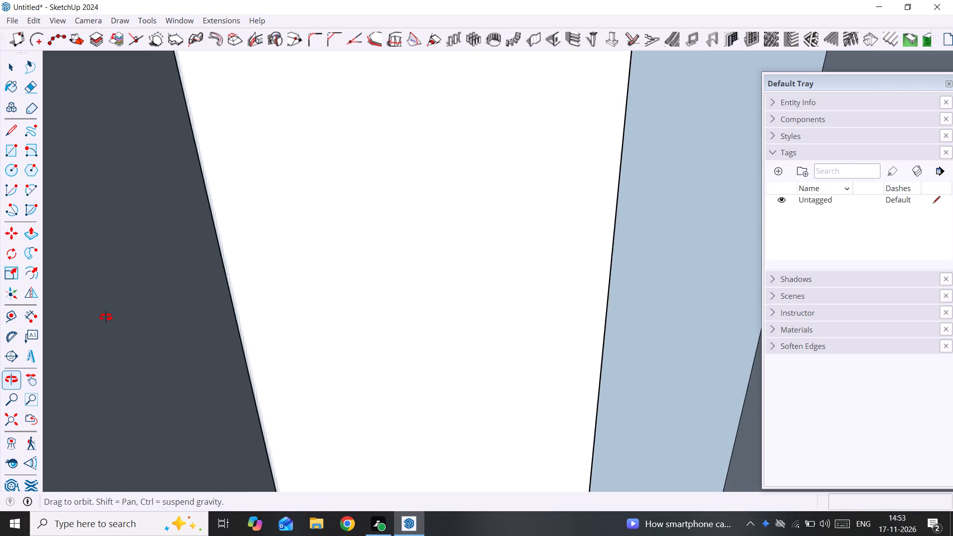
middle_click_drag(106, 317, 0, 319)
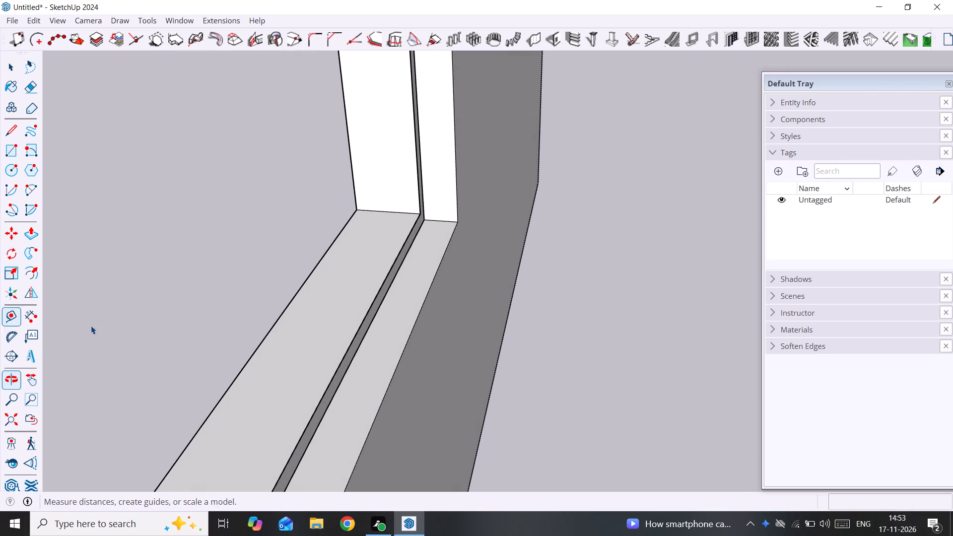
scroll(411, 292, "up", 4)
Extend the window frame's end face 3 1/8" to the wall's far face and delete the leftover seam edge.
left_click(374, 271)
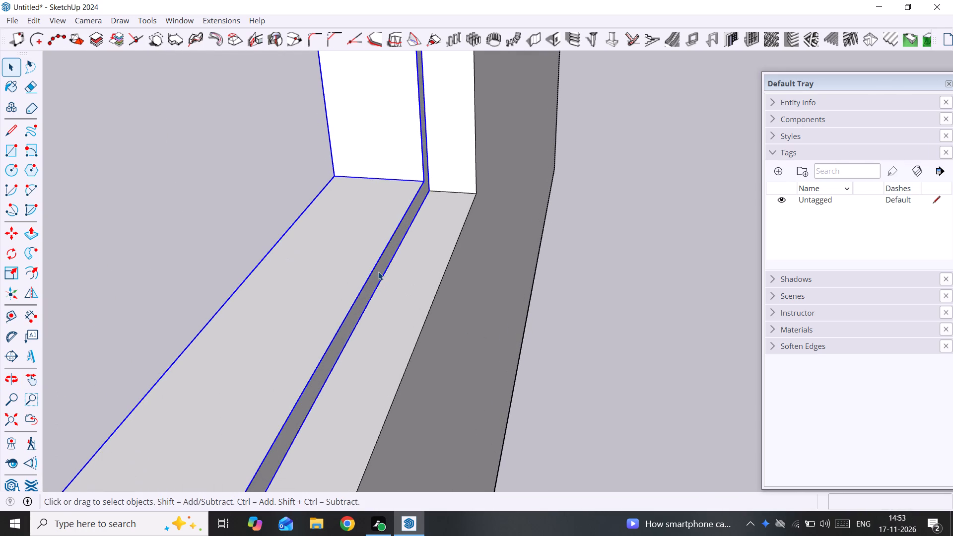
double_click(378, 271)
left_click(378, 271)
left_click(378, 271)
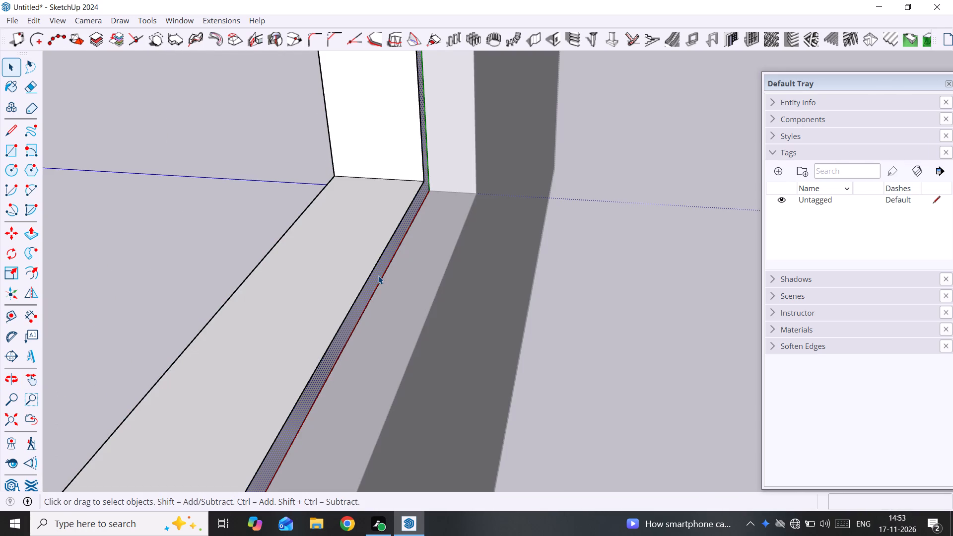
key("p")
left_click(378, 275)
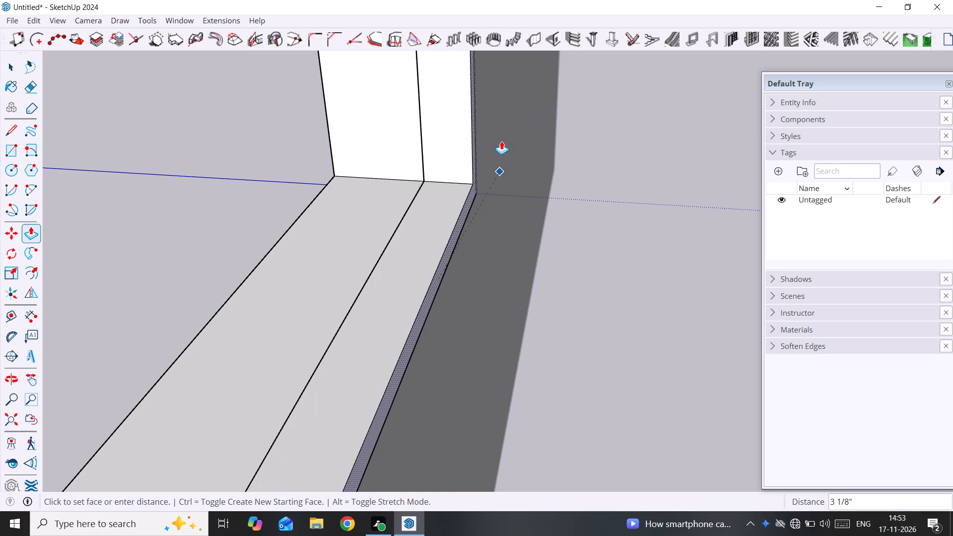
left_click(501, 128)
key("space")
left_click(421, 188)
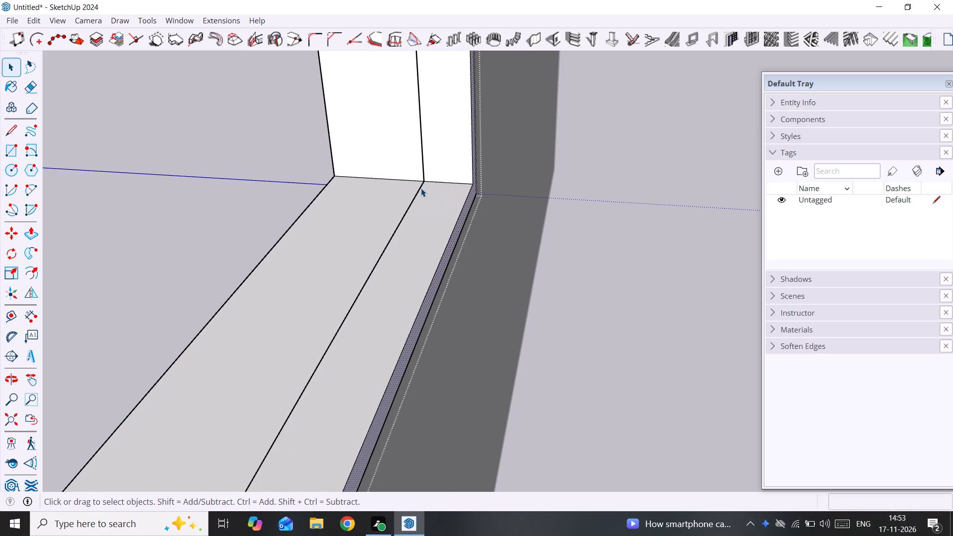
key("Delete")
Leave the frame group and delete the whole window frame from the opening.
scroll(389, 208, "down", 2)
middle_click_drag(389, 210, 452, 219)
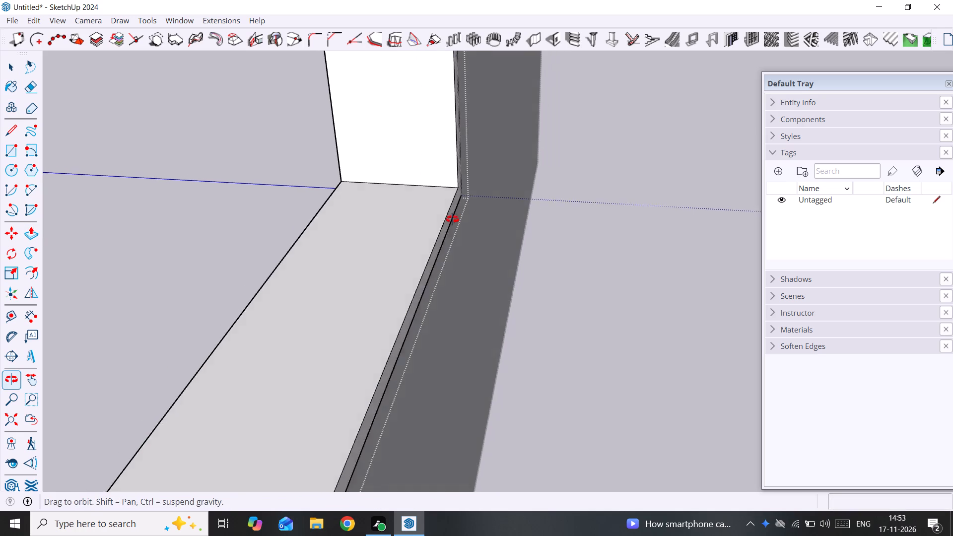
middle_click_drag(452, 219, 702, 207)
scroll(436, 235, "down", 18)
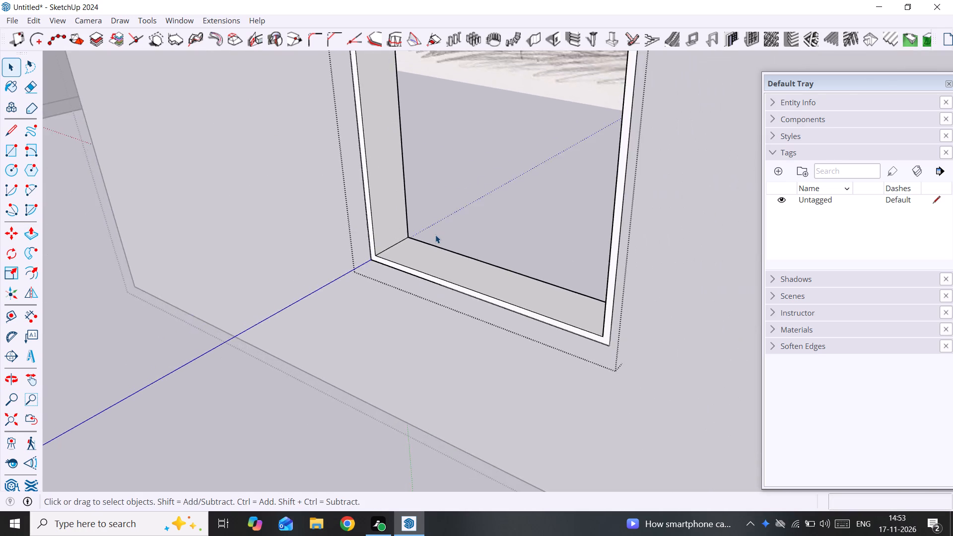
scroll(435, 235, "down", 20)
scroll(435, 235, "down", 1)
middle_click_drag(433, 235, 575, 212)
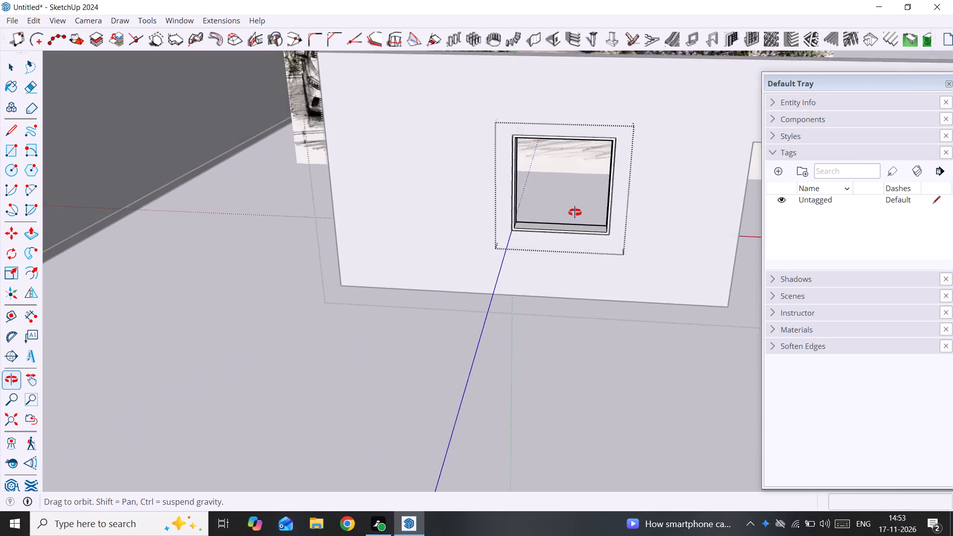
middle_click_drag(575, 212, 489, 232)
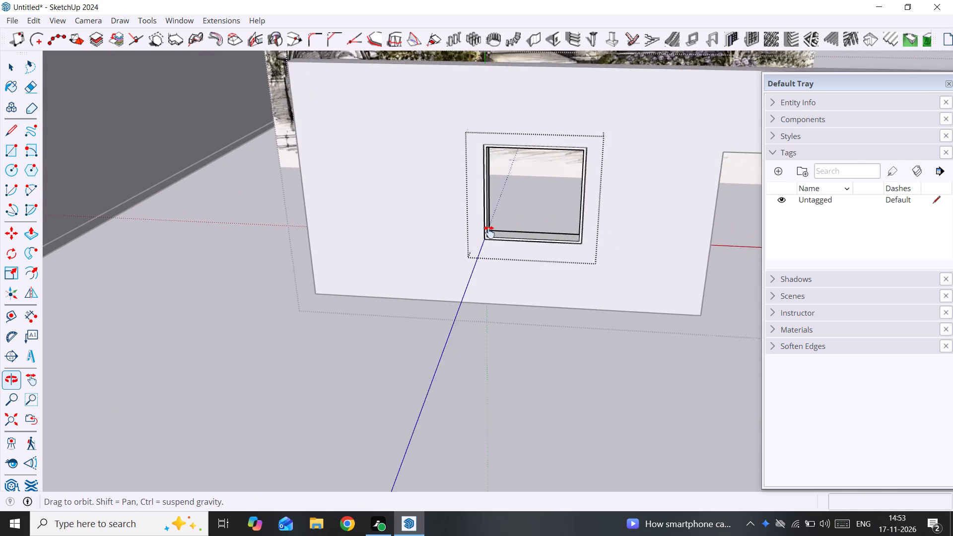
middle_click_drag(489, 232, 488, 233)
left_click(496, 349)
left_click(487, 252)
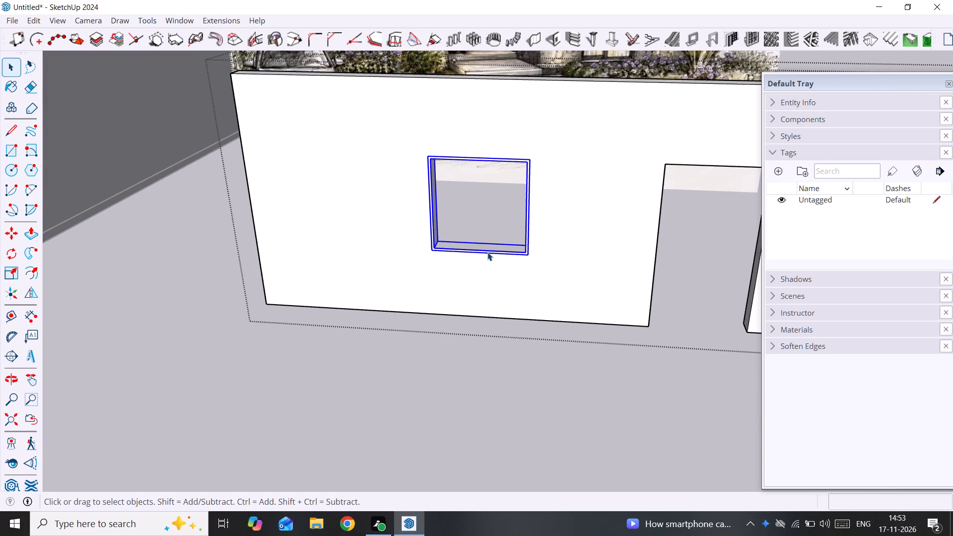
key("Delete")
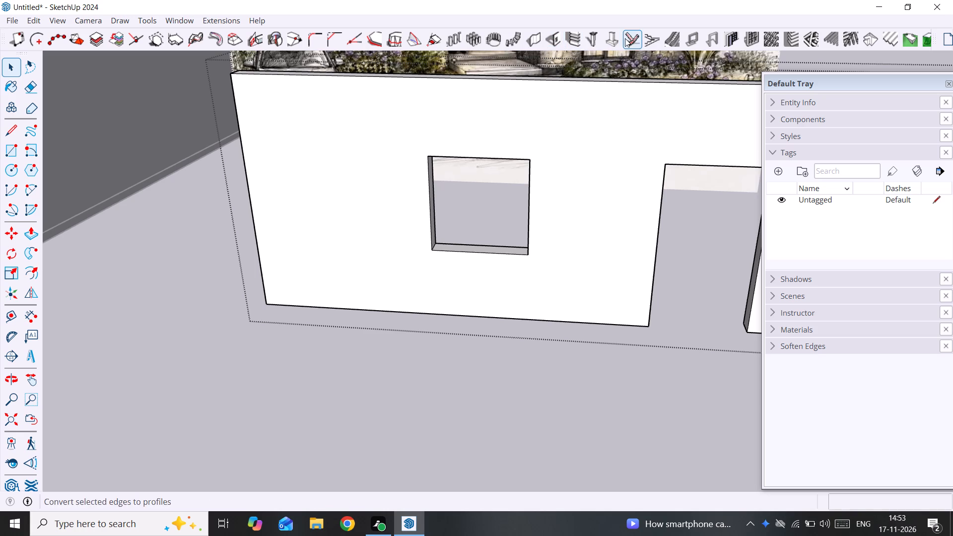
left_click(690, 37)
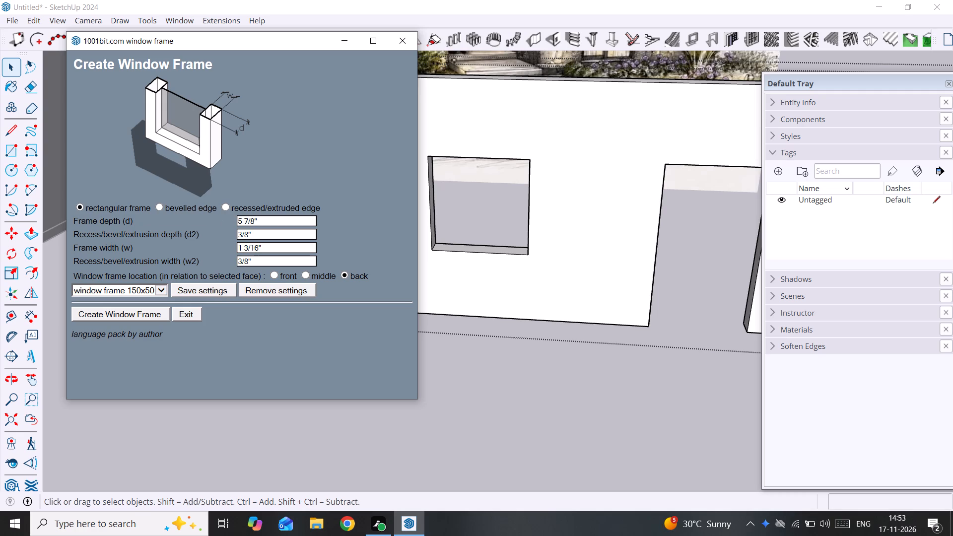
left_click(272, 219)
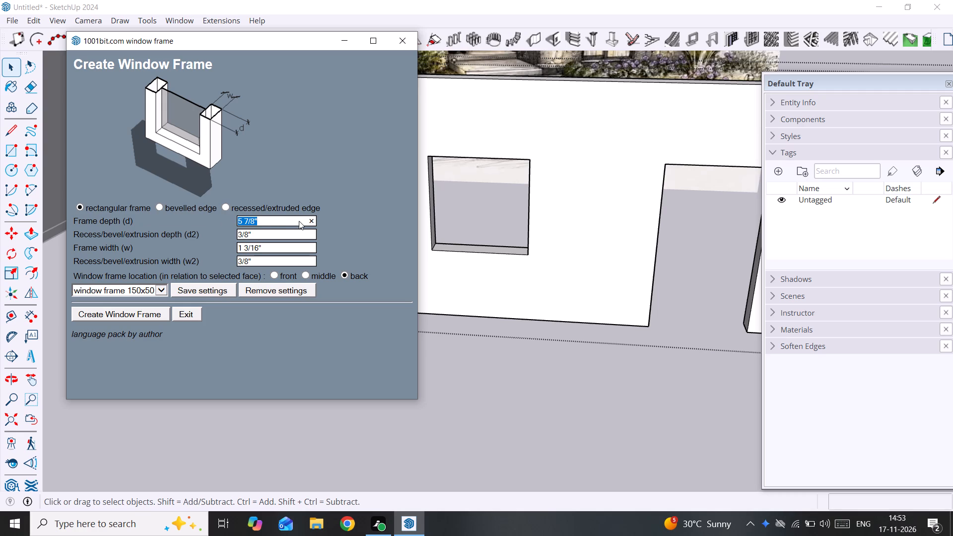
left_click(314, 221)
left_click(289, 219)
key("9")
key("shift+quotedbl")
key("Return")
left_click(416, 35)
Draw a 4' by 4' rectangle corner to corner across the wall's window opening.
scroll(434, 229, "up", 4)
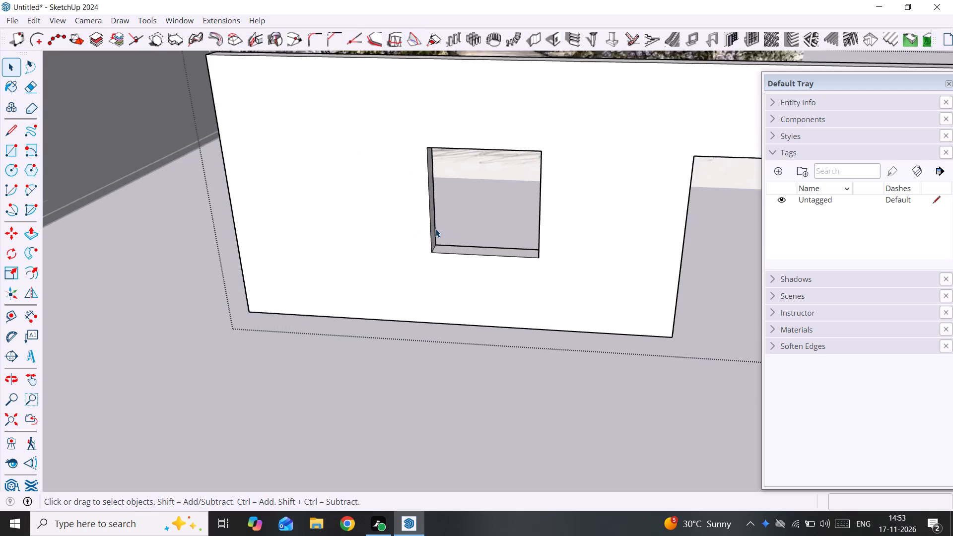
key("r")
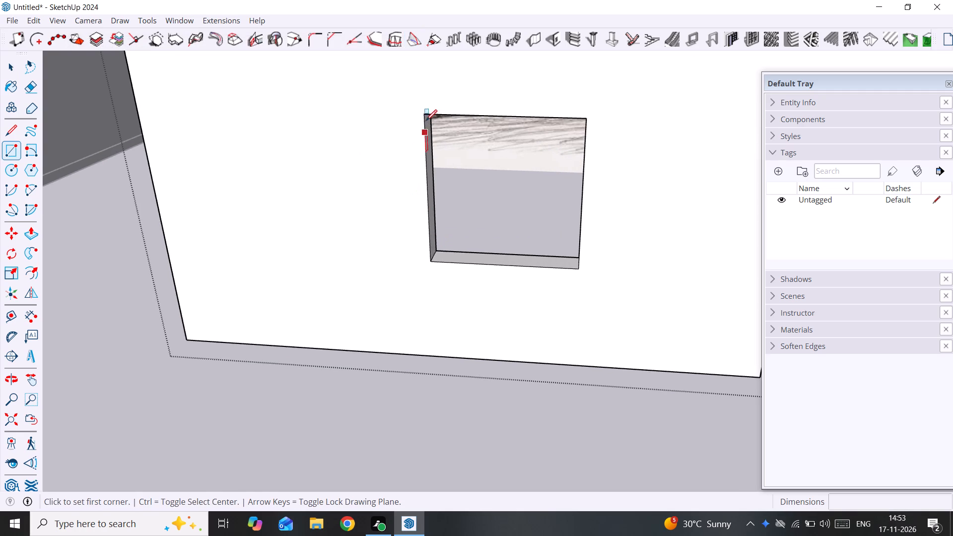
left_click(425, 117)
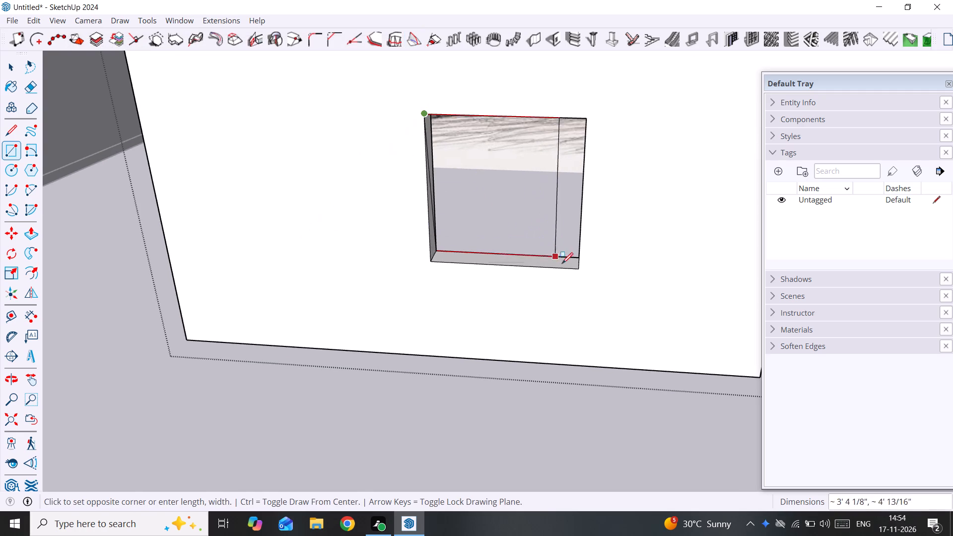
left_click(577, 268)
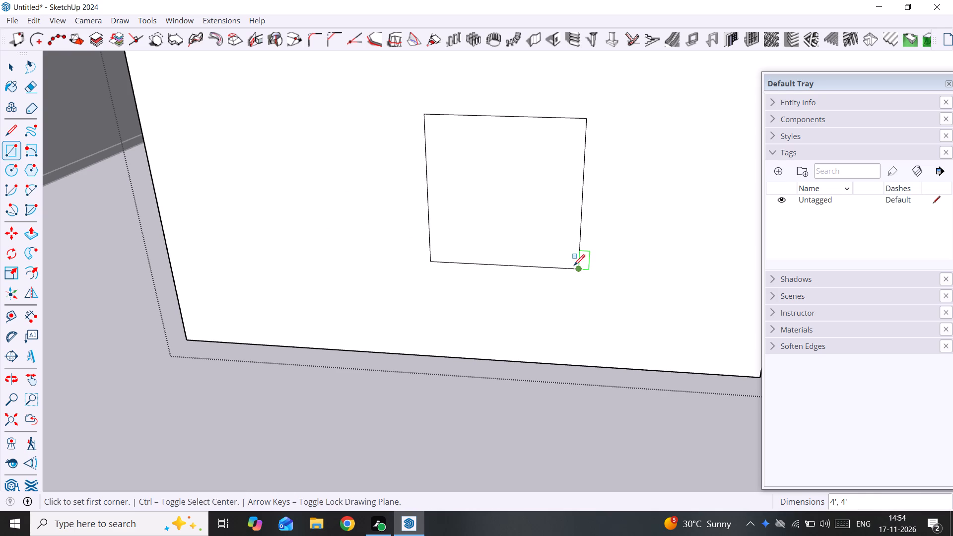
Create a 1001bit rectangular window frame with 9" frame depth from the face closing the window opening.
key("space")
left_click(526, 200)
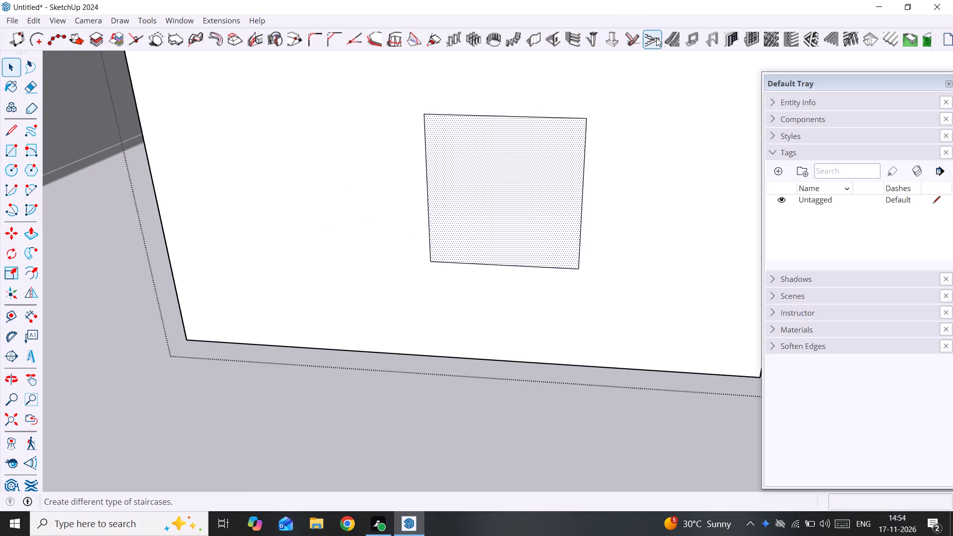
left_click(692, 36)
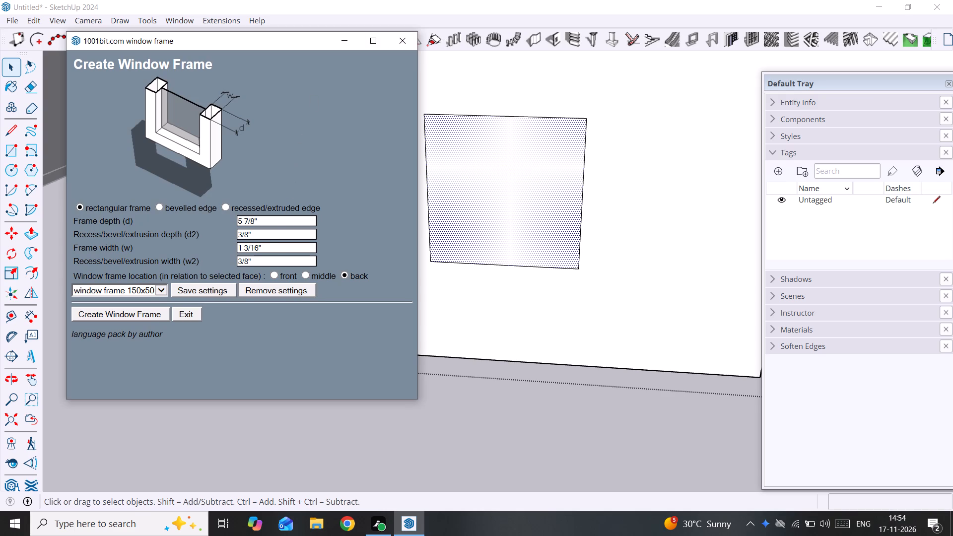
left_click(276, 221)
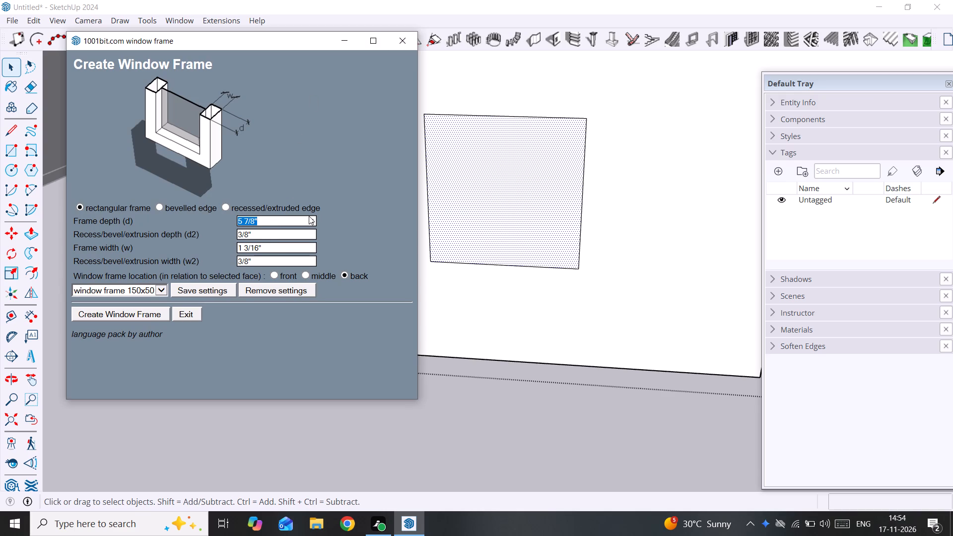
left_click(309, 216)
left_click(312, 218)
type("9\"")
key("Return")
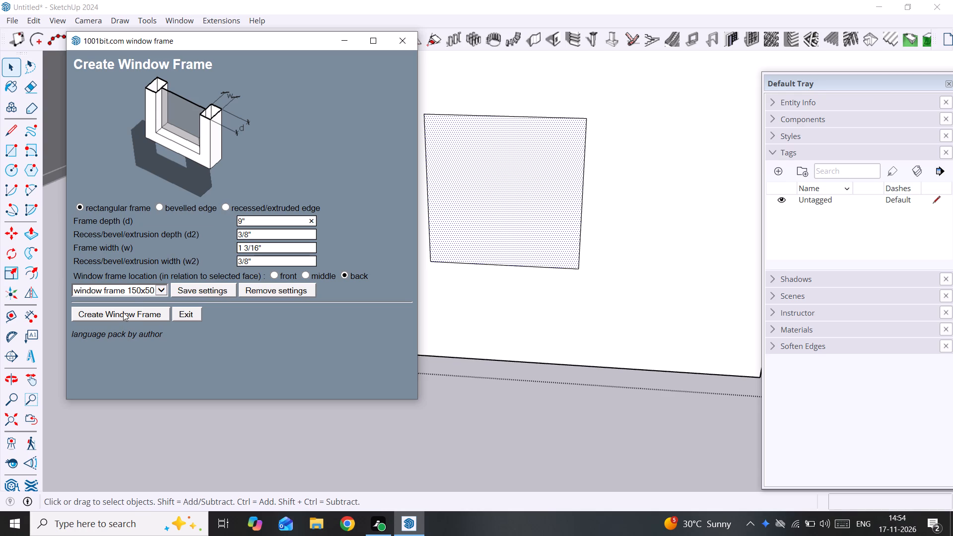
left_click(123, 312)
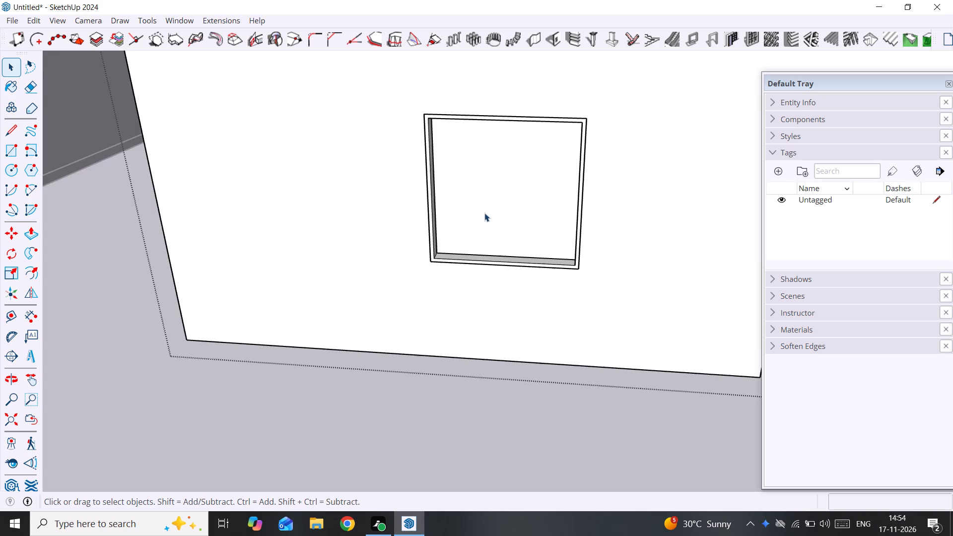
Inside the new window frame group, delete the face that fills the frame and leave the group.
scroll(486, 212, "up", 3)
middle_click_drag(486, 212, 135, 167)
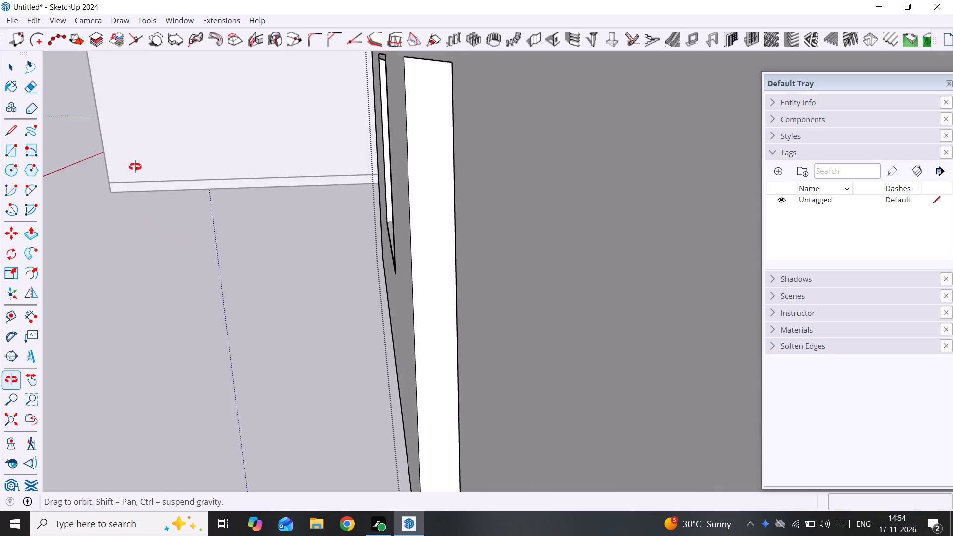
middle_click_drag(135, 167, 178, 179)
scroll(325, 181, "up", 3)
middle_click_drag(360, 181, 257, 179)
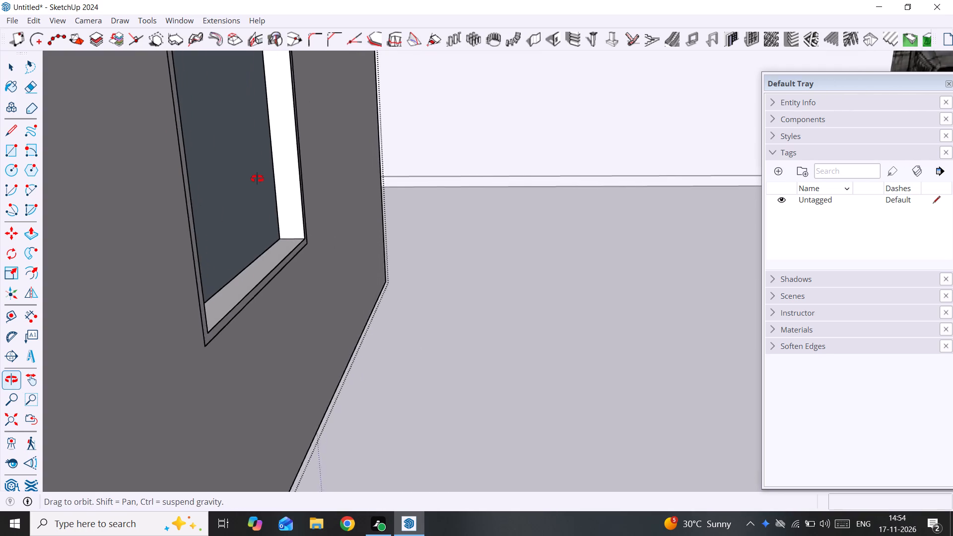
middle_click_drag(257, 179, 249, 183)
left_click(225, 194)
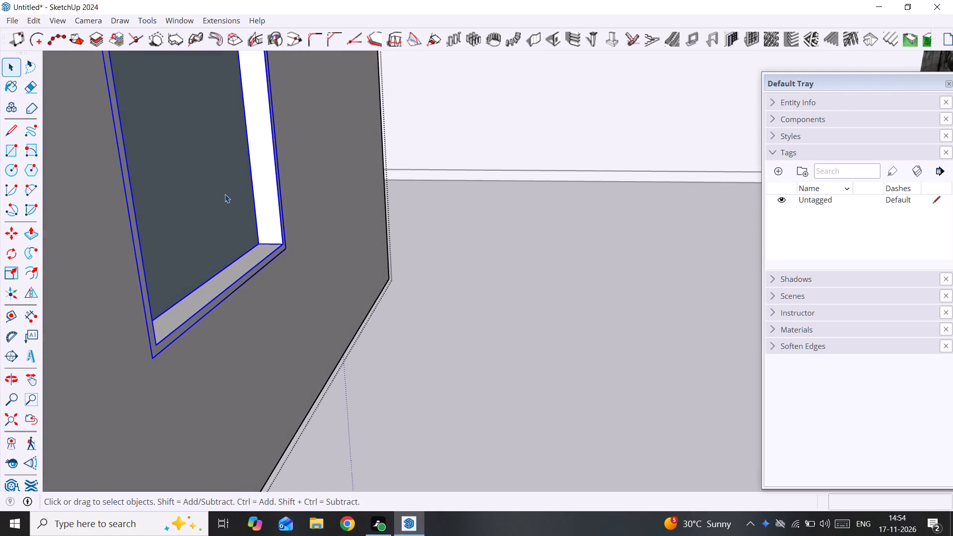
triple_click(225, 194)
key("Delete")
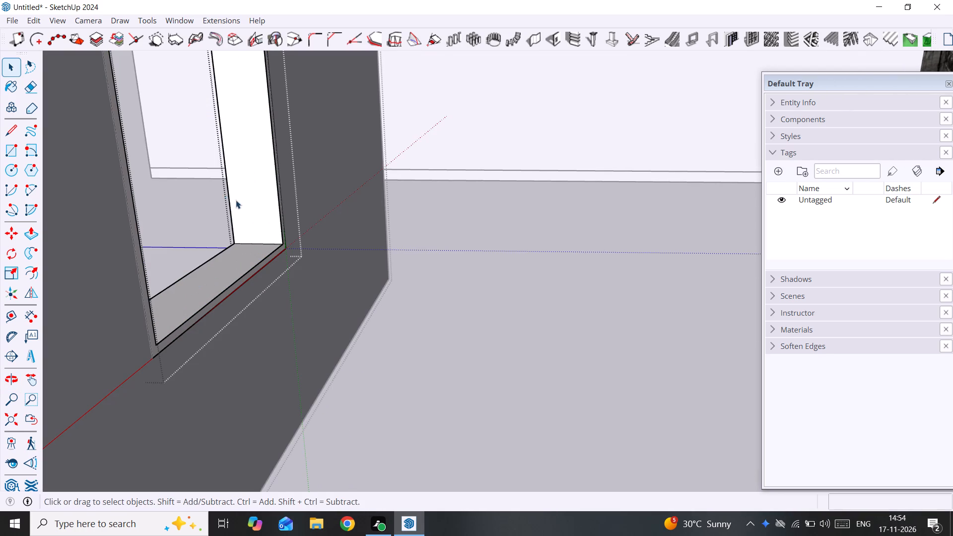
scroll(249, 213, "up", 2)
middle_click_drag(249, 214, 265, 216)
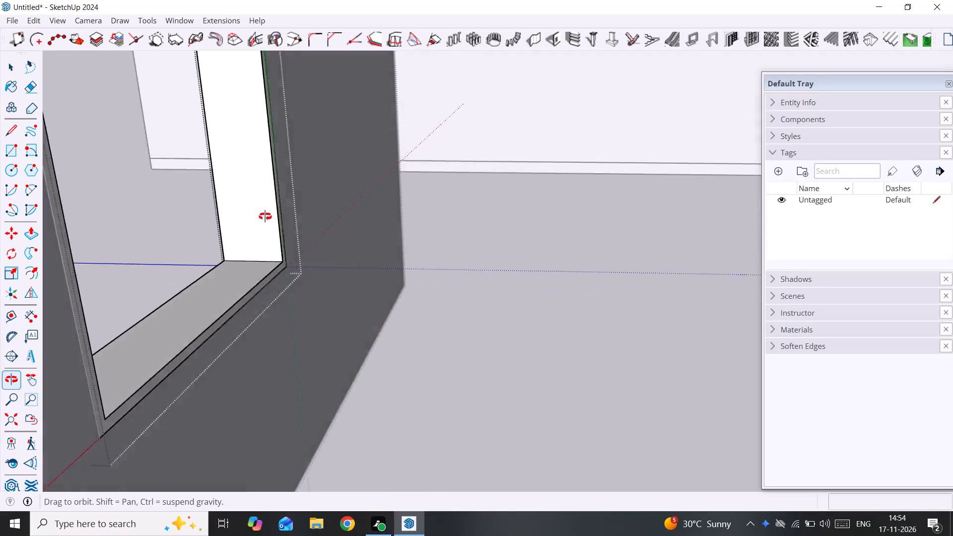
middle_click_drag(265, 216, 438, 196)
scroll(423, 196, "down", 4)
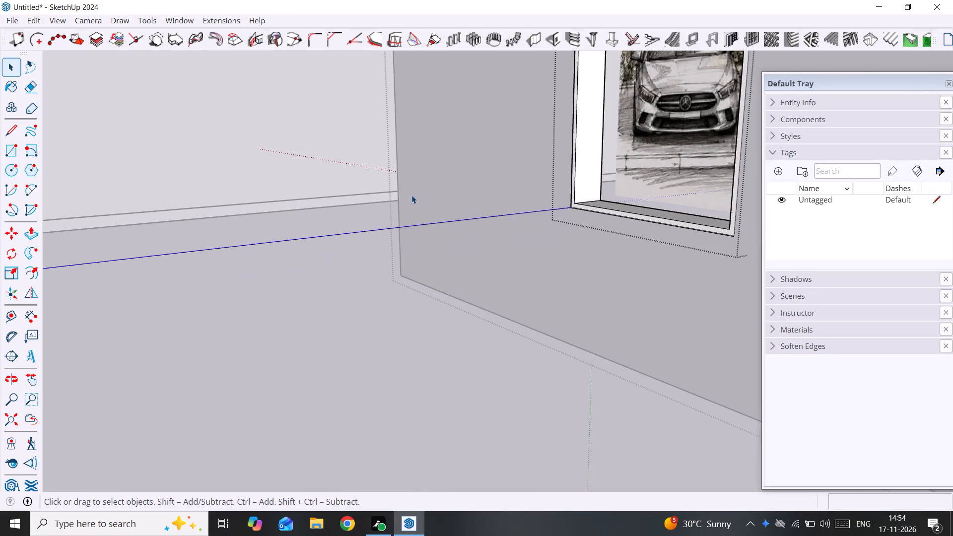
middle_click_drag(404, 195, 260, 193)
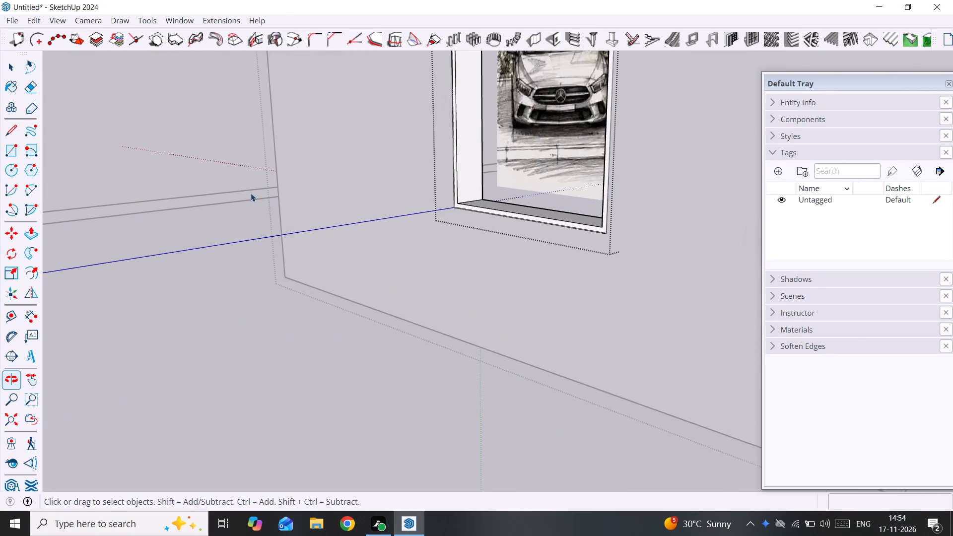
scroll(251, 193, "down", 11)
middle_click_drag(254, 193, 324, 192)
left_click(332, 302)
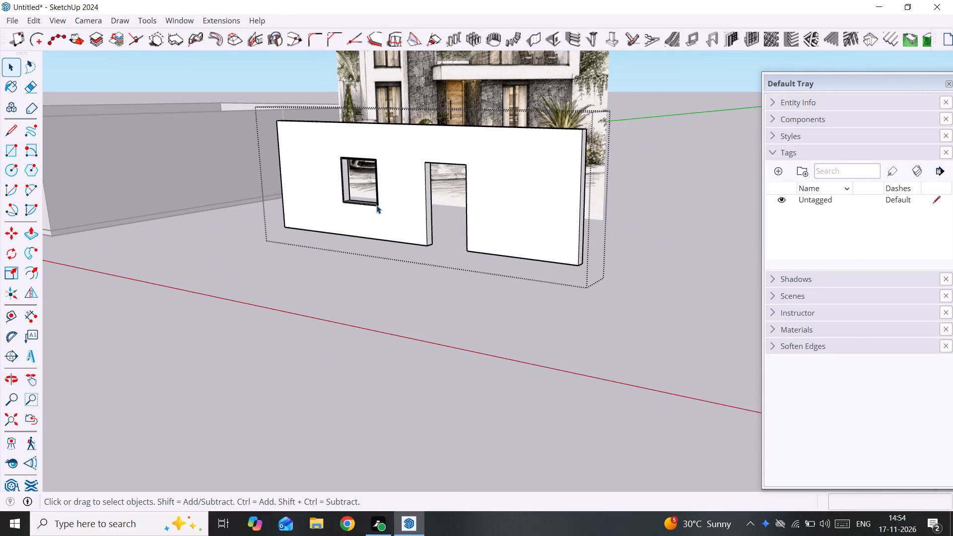
Examine how the 9" deep window frame sits in the wall and compare it with the neighbouring door opening.
scroll(384, 184, "up", 4)
scroll(295, 165, "up", 7)
middle_click_drag(370, 176, 449, 170)
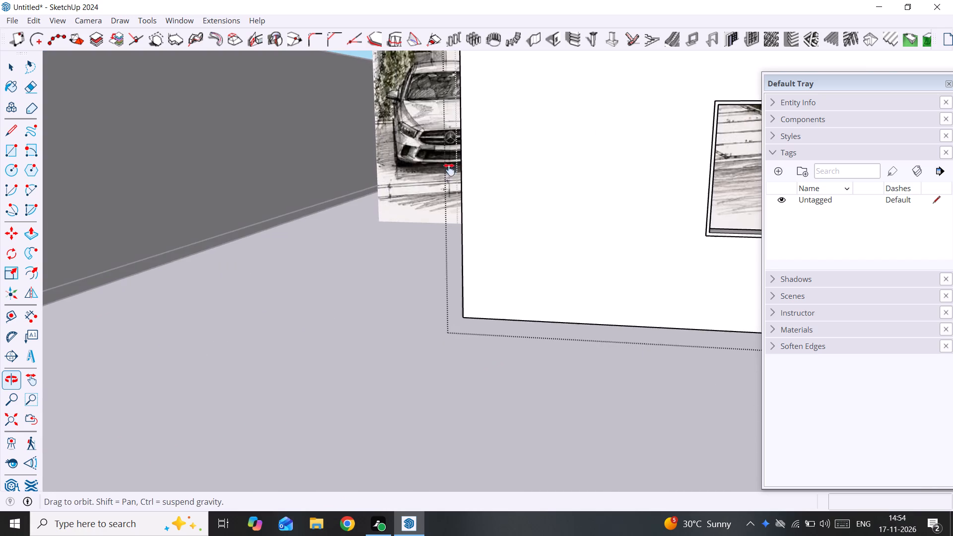
middle_click_drag(449, 170, 77, 194)
scroll(88, 193, "down", 4)
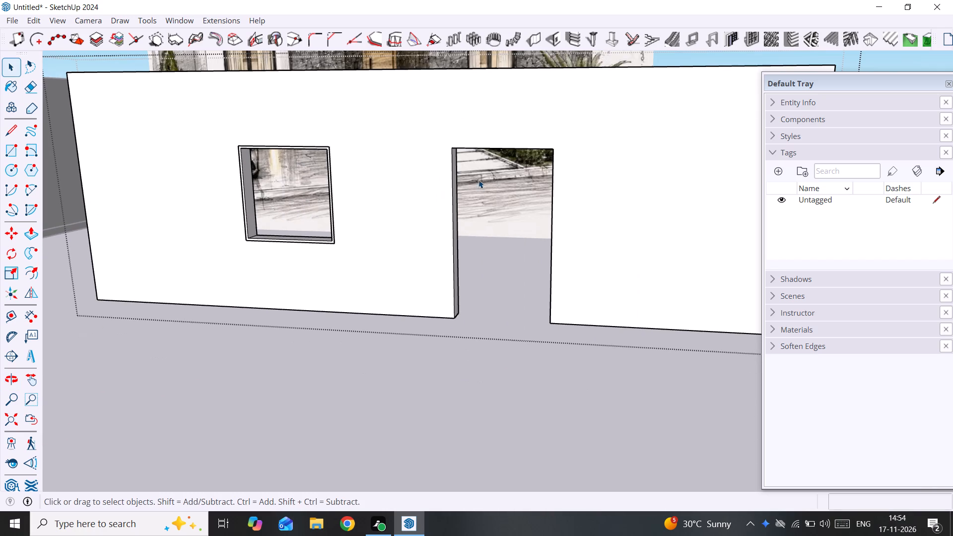
scroll(454, 148, "up", 4)
left_click(453, 148)
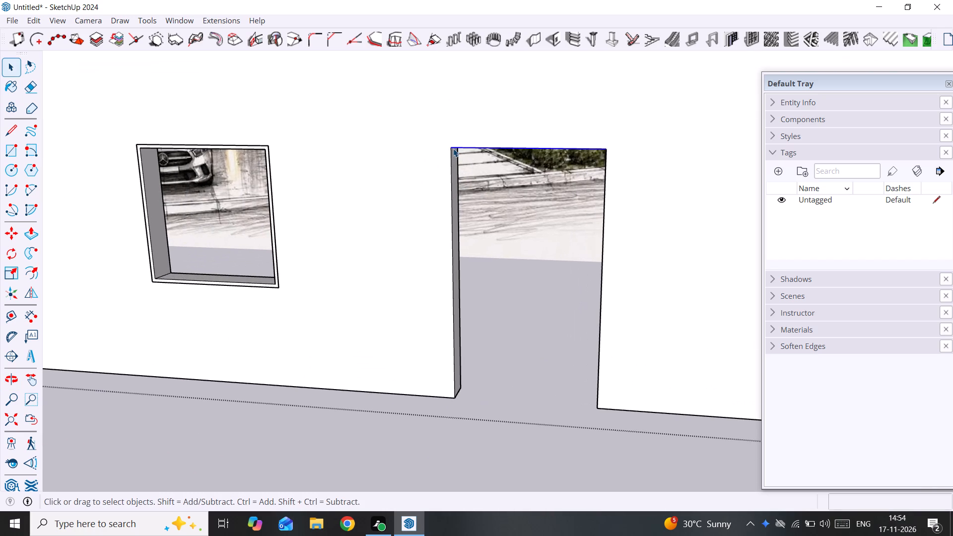
scroll(421, 160, "up", 2)
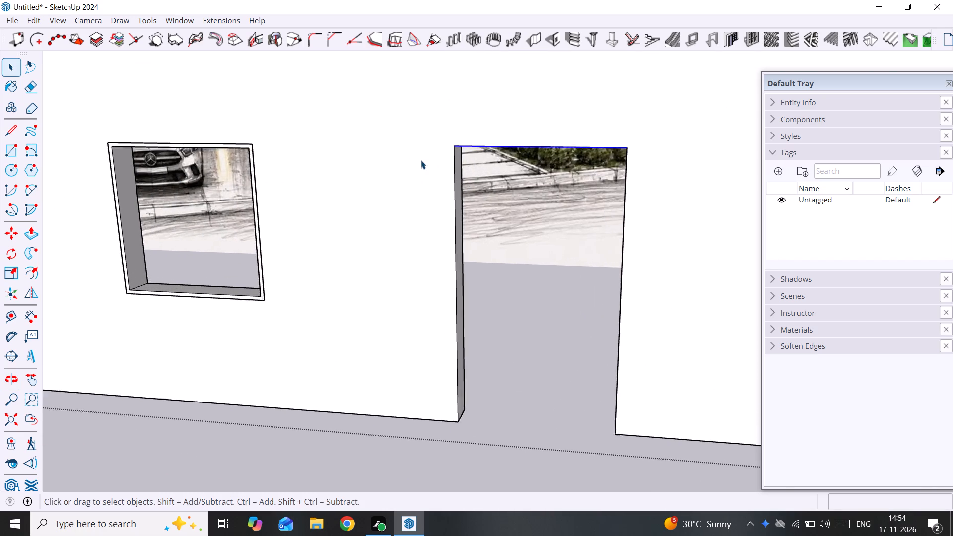
middle_click_drag(421, 160, 545, 146)
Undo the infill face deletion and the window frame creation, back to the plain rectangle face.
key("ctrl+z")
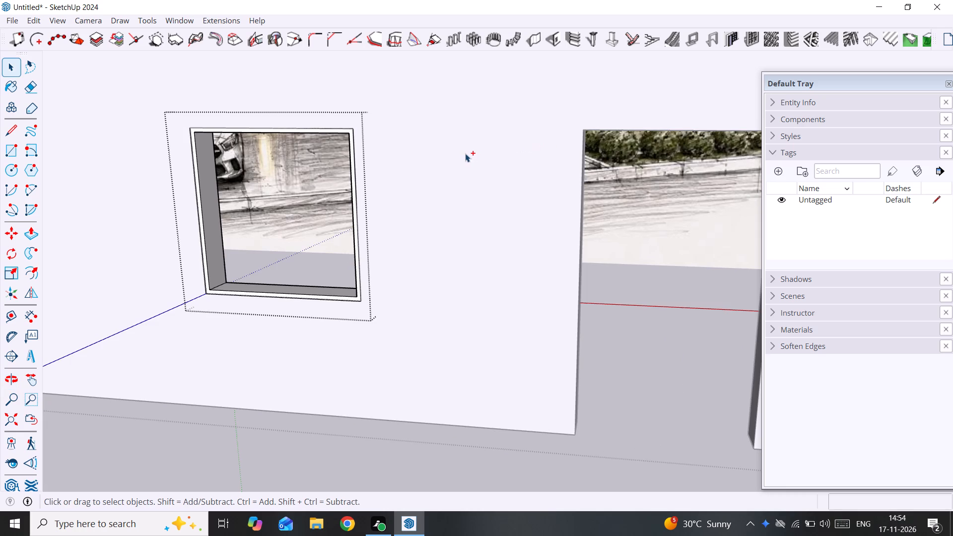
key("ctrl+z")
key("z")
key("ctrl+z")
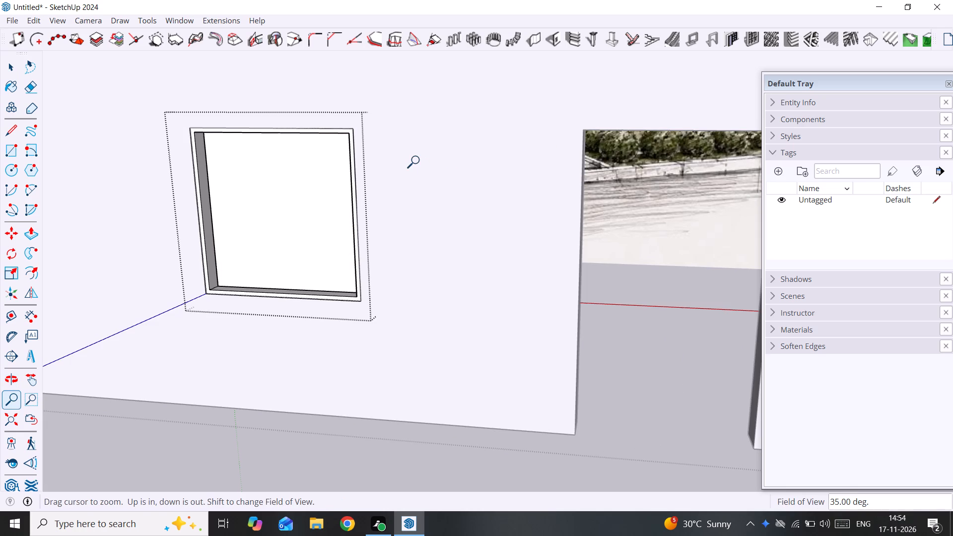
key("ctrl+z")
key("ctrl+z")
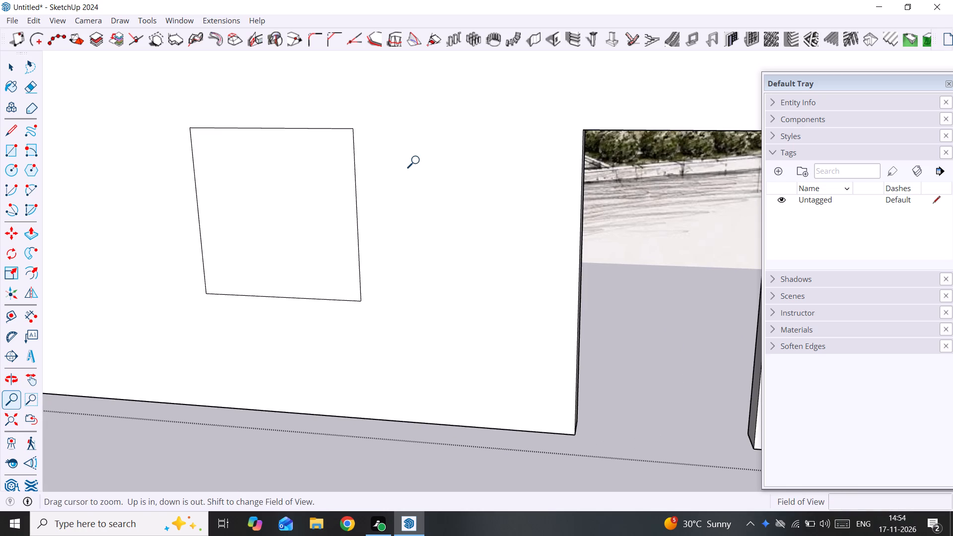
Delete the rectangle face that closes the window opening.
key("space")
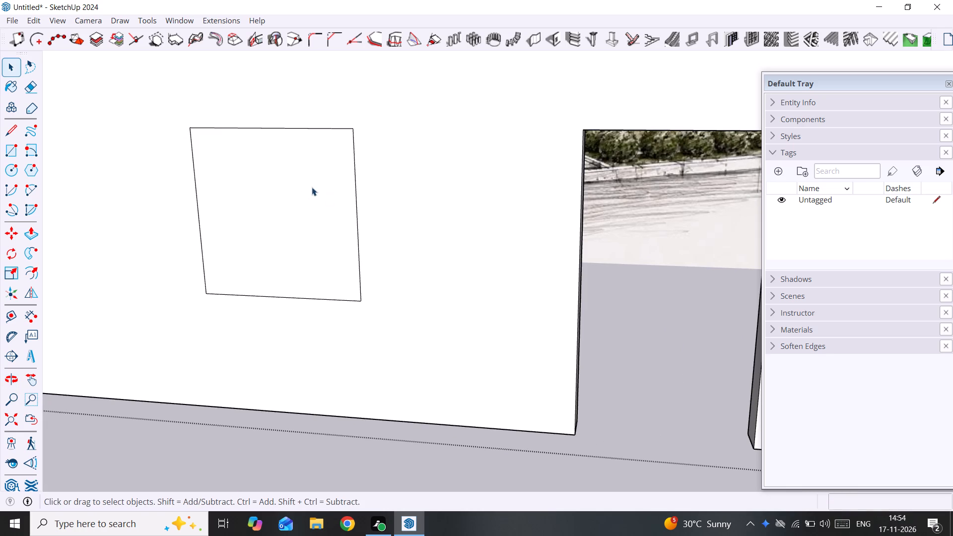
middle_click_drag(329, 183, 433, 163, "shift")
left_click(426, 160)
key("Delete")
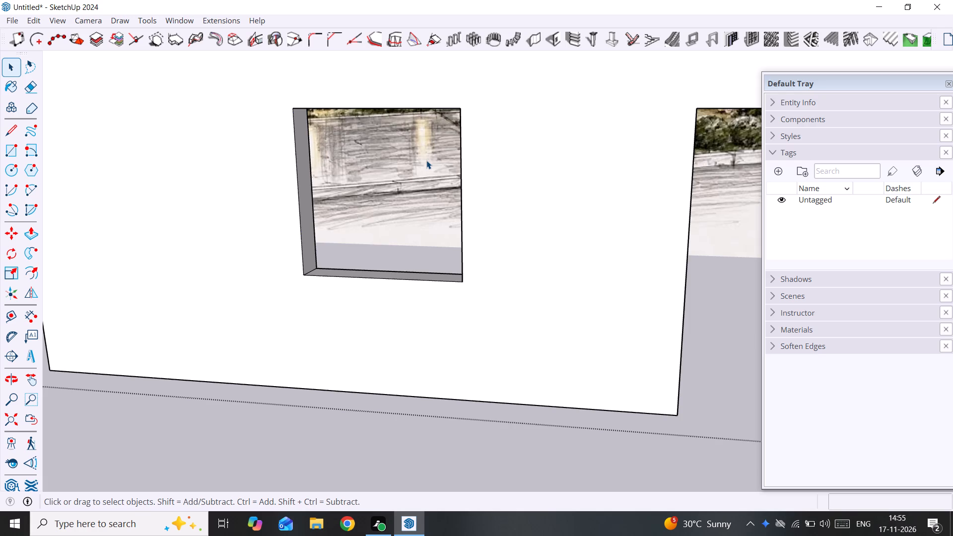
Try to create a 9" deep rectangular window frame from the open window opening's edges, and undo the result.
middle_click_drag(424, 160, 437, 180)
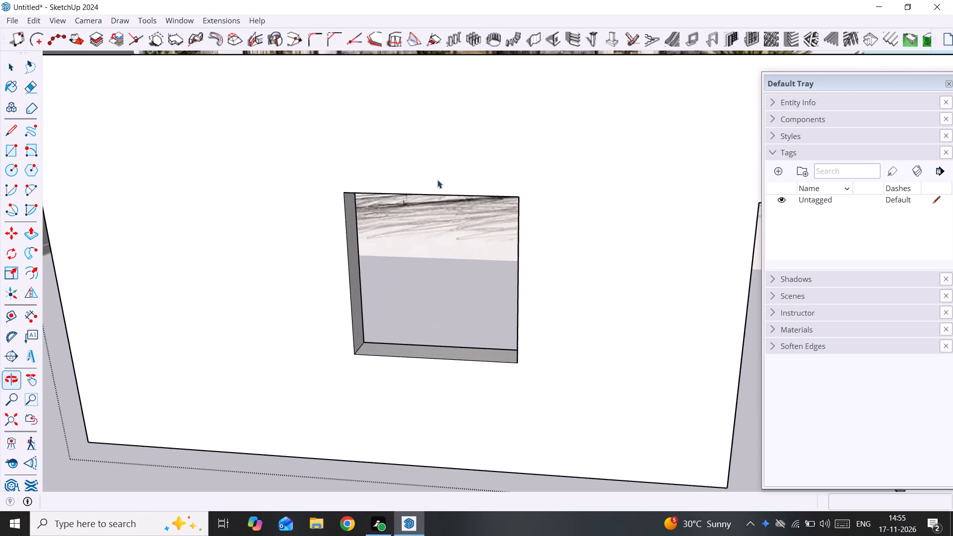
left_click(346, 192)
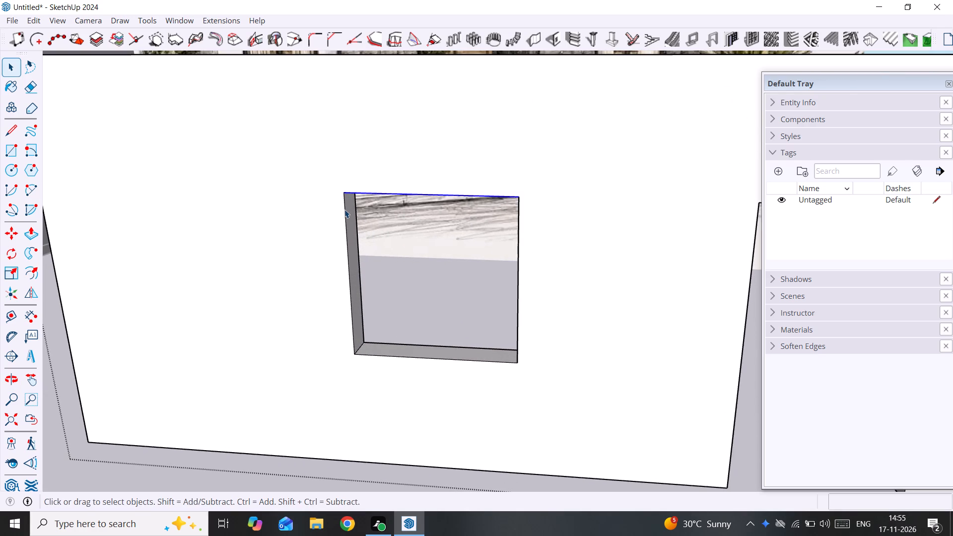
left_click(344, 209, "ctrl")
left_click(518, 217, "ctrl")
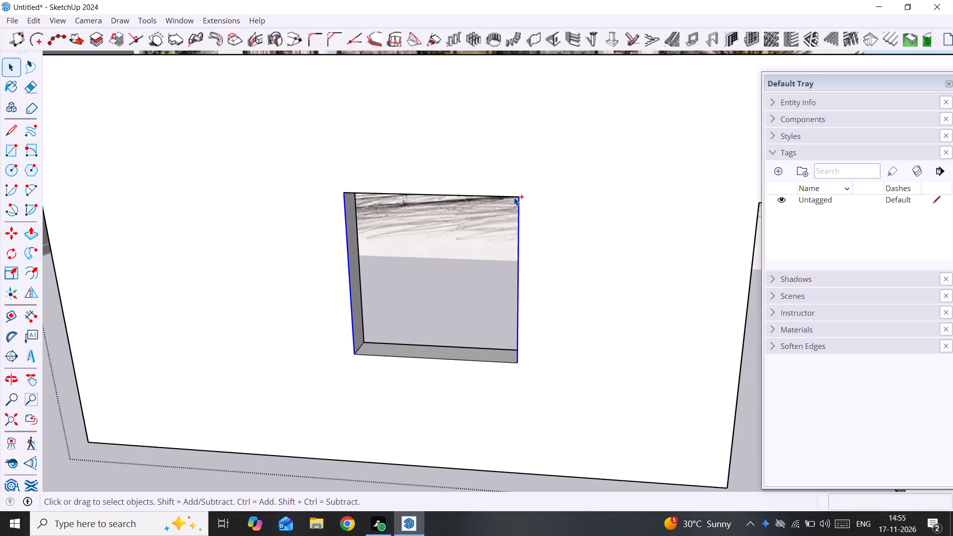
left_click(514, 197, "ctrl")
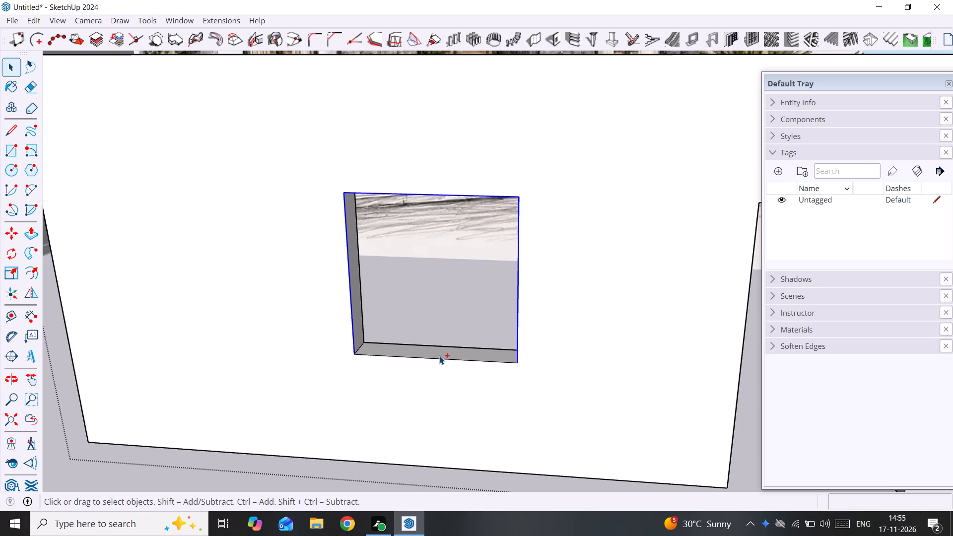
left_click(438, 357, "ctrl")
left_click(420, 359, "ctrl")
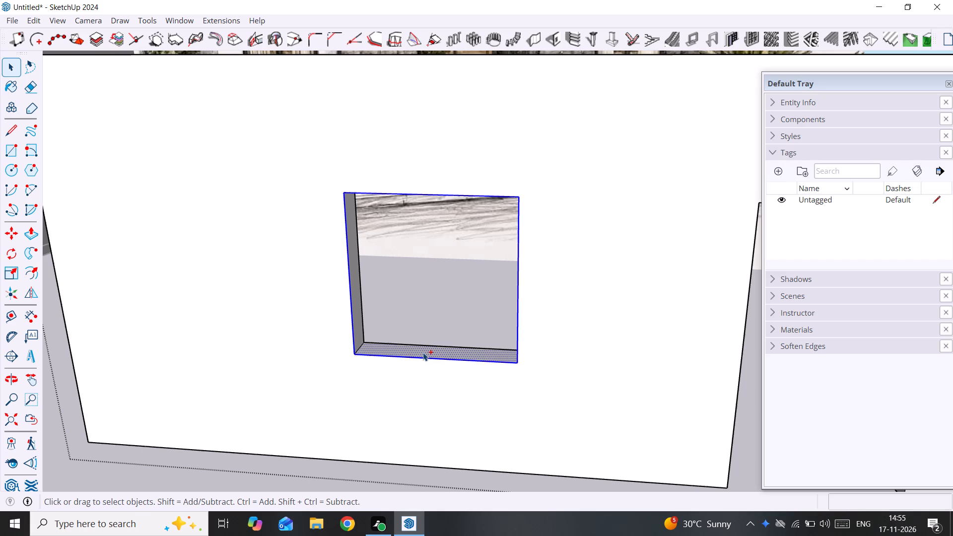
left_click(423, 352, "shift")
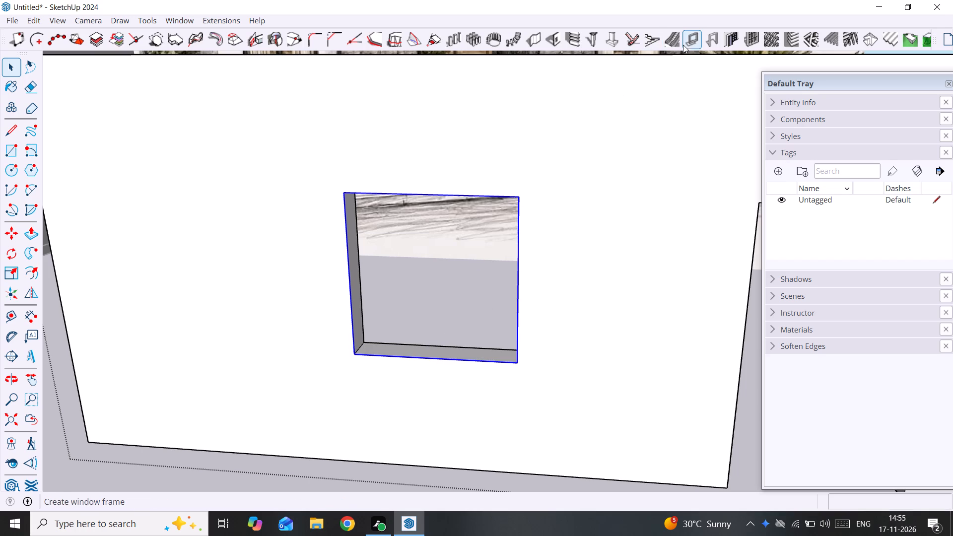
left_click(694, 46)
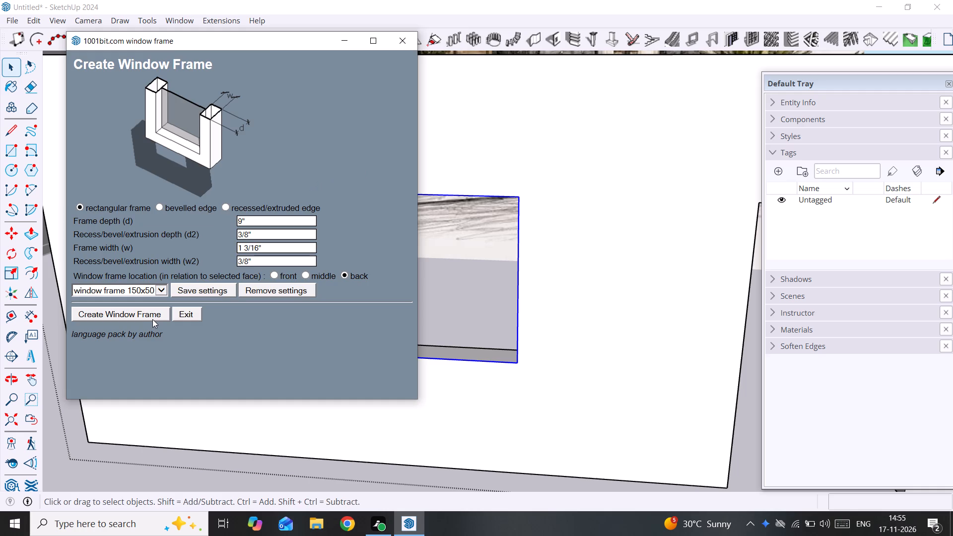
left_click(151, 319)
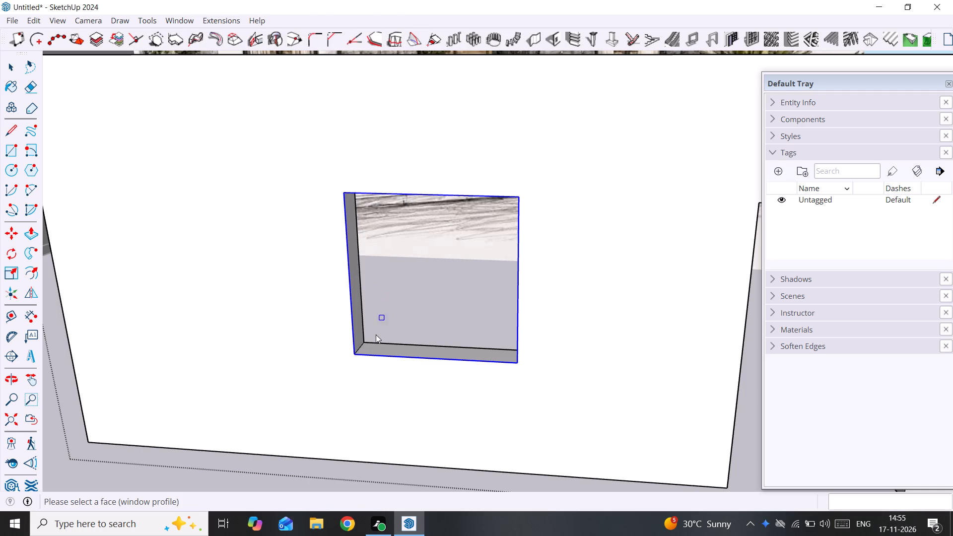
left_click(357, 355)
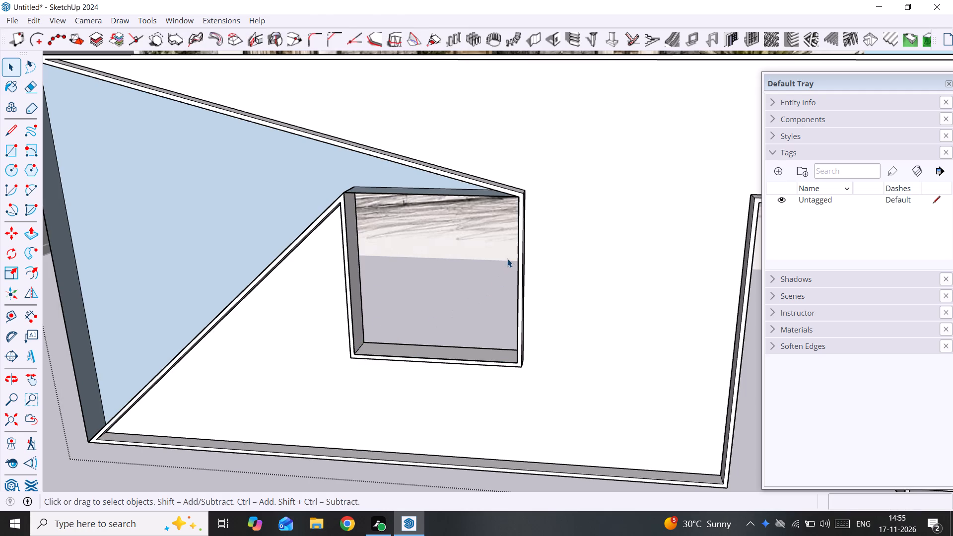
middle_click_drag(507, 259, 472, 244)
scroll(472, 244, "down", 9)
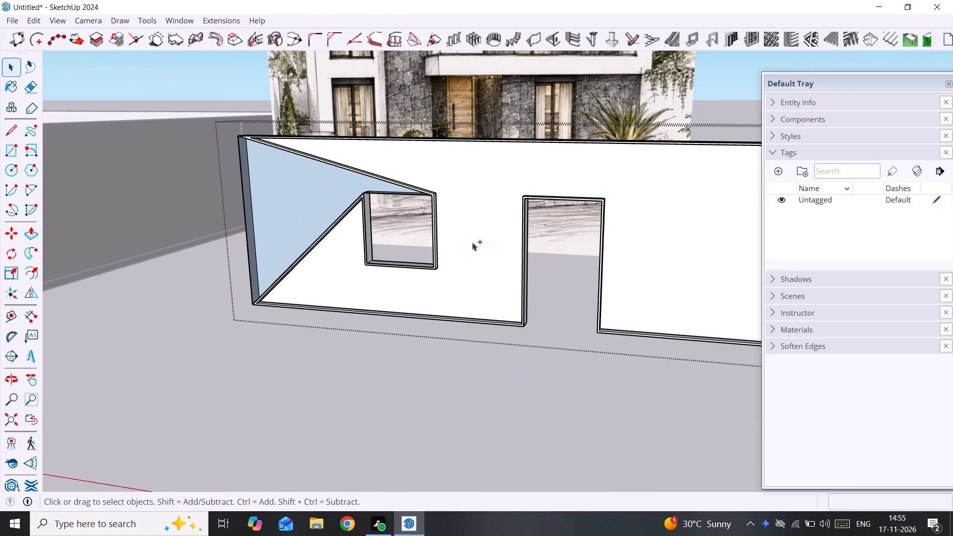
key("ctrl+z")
Examine the trial wall's window and door openings from several angles, ending close to the doorway.
scroll(348, 255, "up", 1)
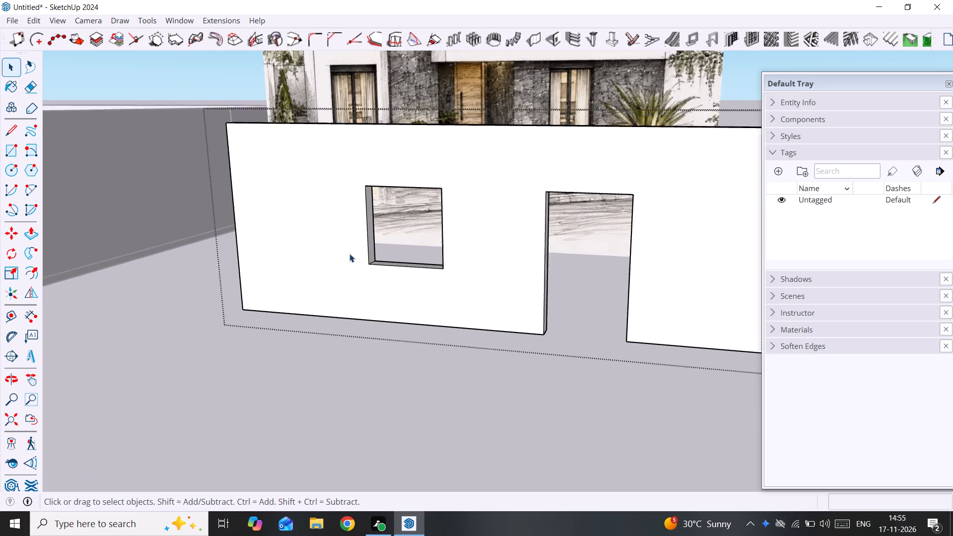
scroll(349, 254, "up", 1)
middle_click_drag(362, 251, 438, 245)
middle_click_drag(634, 242, 633, 242)
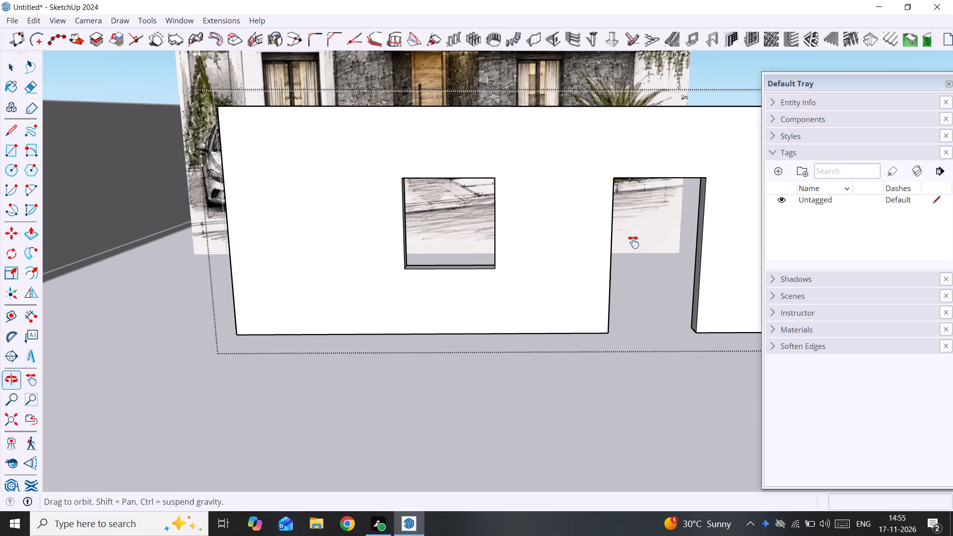
middle_click_drag(633, 242, 489, 243)
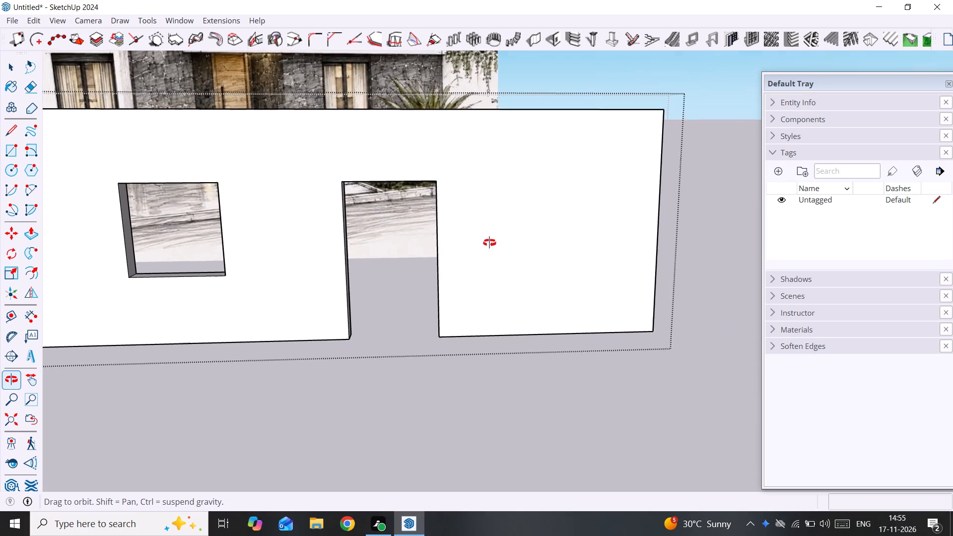
middle_click_drag(489, 243, 577, 227)
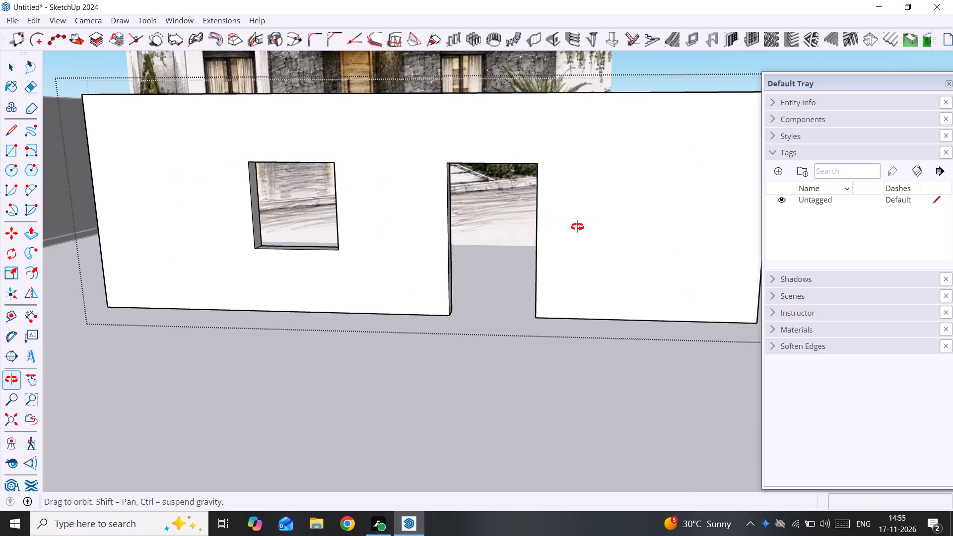
middle_click_drag(577, 227, 534, 226)
scroll(402, 185, "up", 3)
scroll(438, 164, "up", 2)
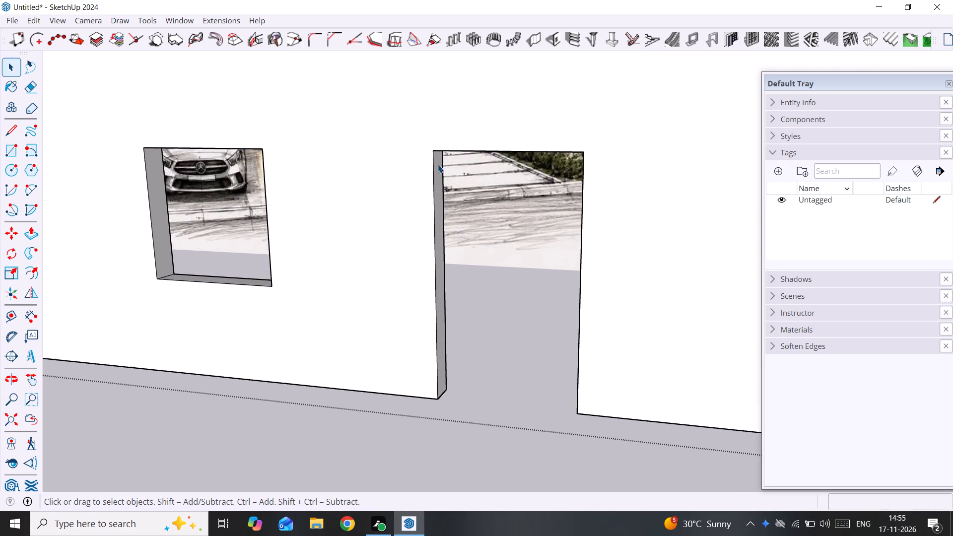
middle_click_drag(438, 164, 442, 141)
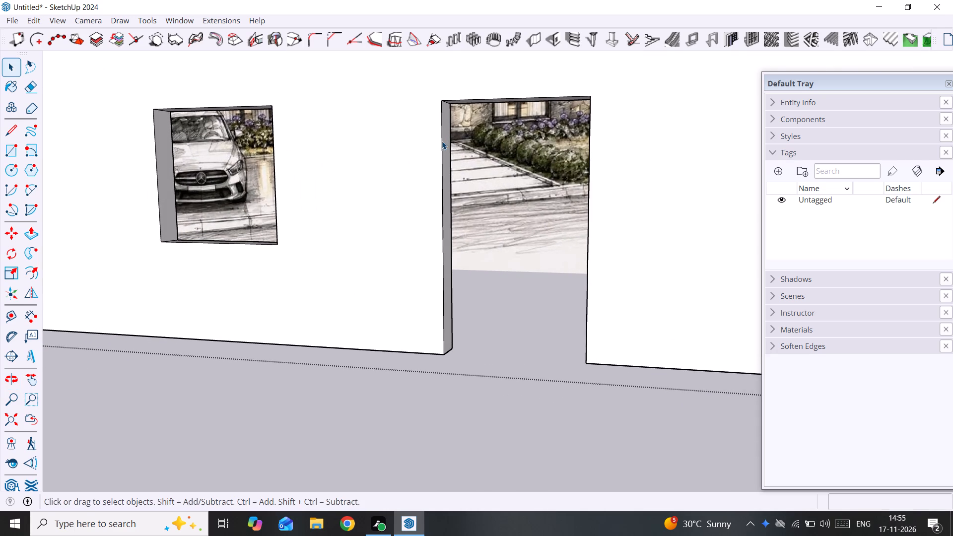
Set the frame depth to 9" in the 1001bit door frame settings, for a rectangular frame located at the back.
left_click(720, 38)
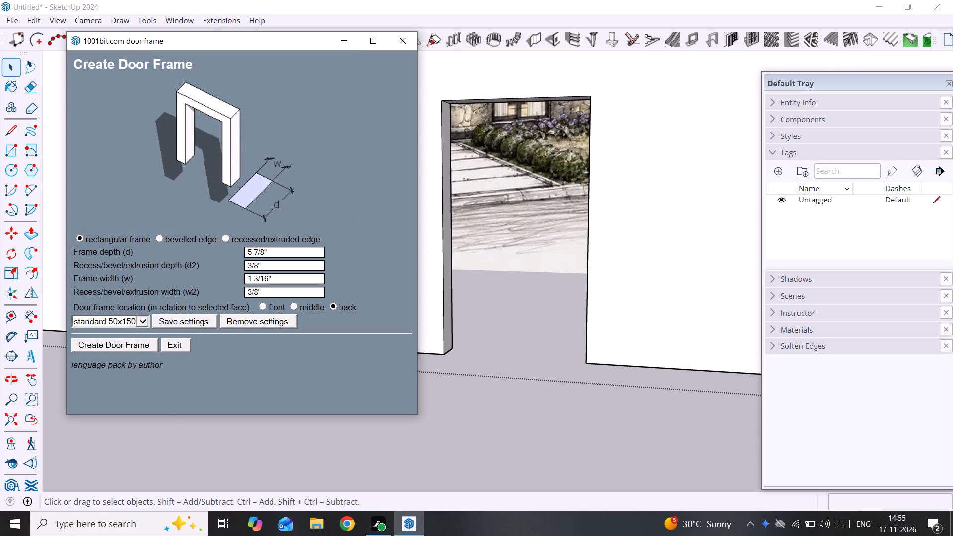
left_click(271, 254)
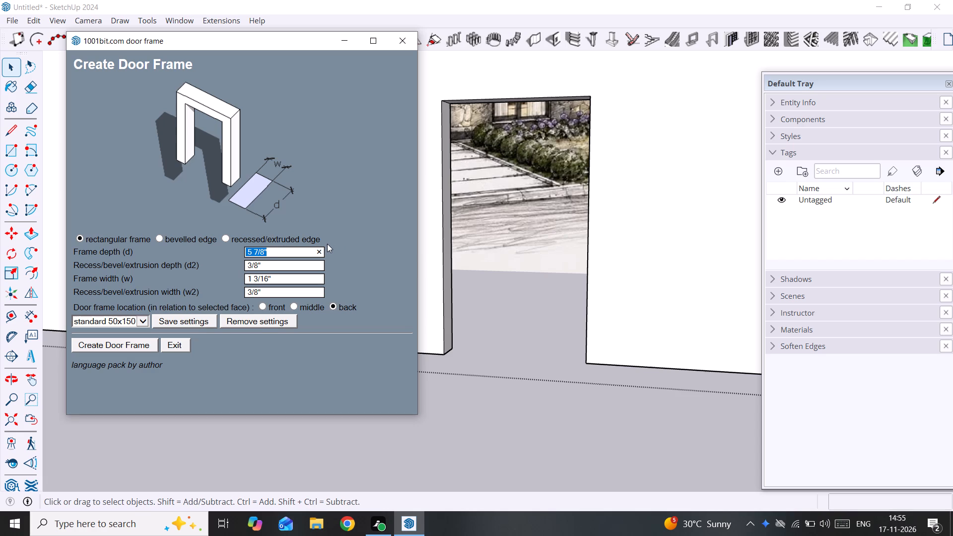
left_click(321, 249)
left_click(292, 250)
key("9")
key("shift+quotedbl")
key("Return")
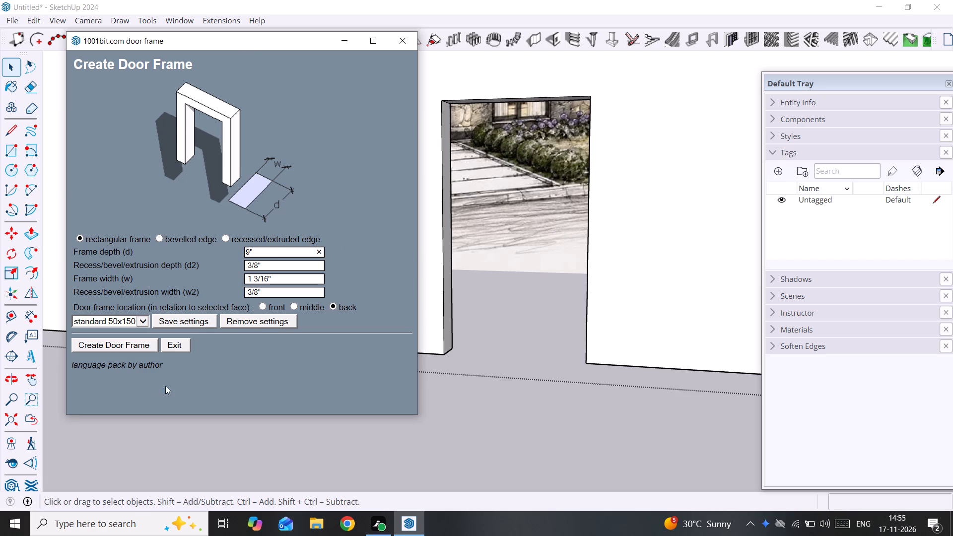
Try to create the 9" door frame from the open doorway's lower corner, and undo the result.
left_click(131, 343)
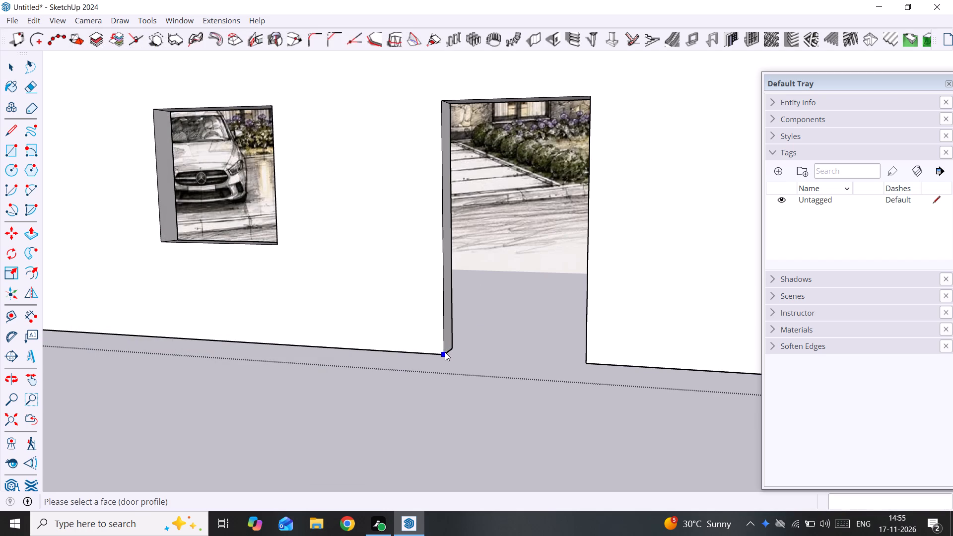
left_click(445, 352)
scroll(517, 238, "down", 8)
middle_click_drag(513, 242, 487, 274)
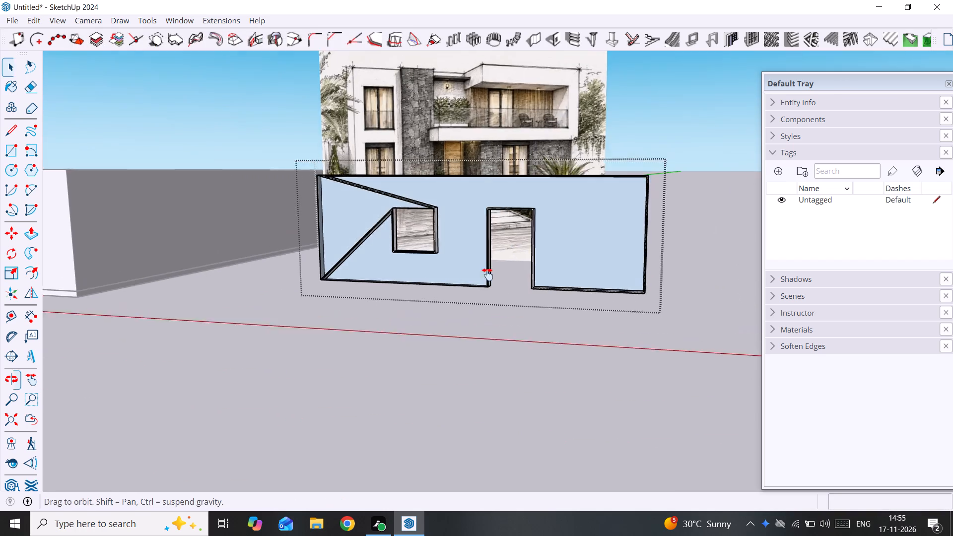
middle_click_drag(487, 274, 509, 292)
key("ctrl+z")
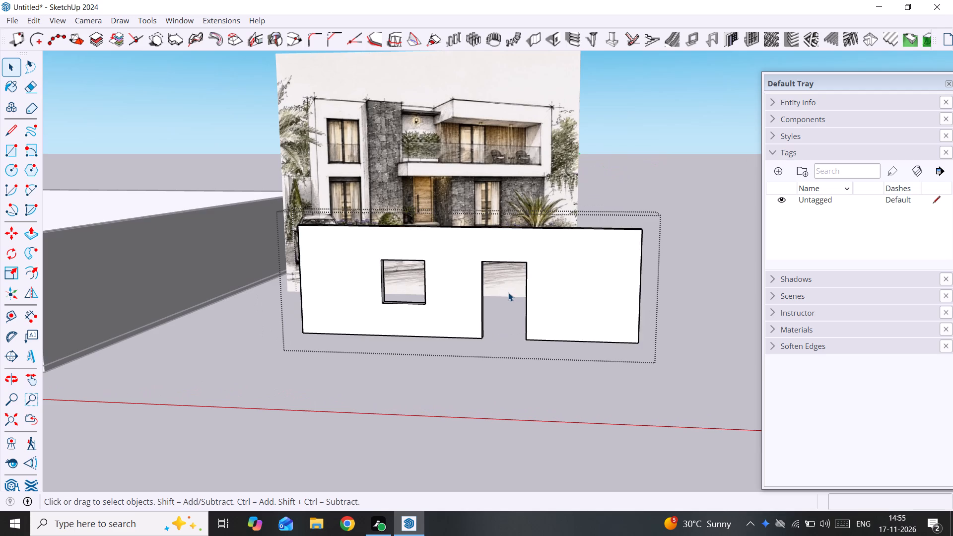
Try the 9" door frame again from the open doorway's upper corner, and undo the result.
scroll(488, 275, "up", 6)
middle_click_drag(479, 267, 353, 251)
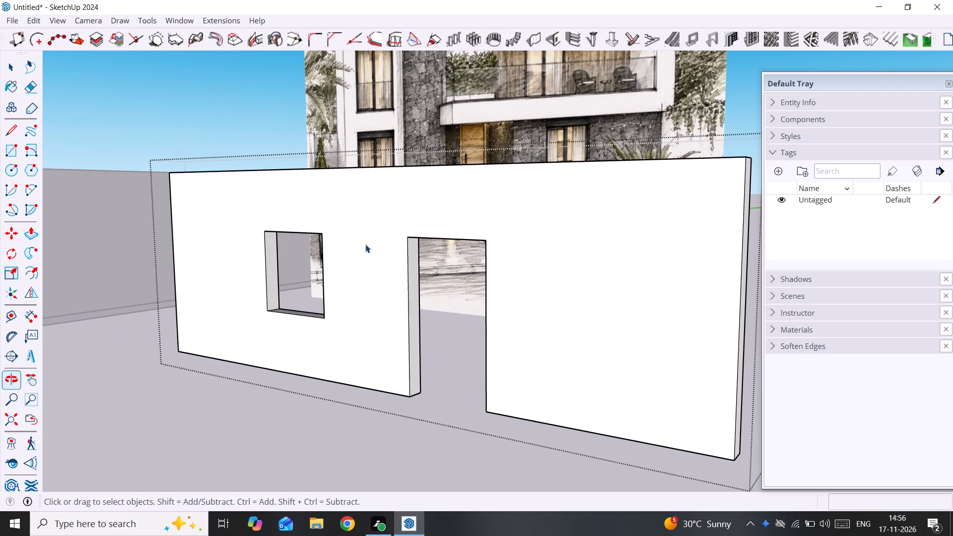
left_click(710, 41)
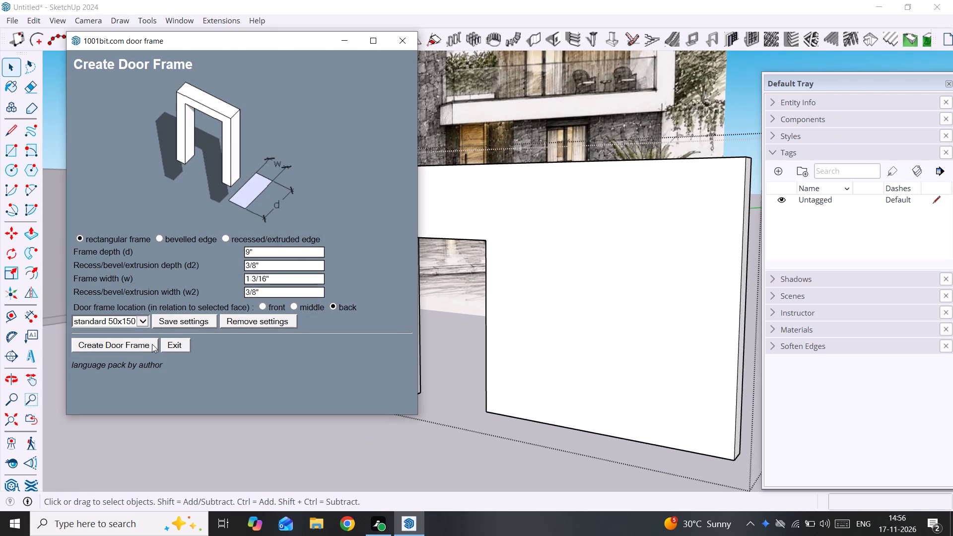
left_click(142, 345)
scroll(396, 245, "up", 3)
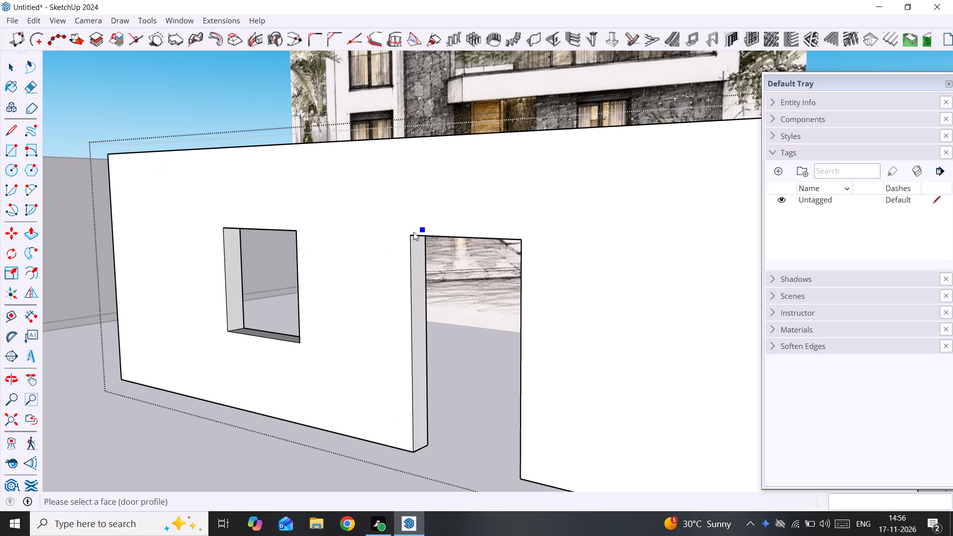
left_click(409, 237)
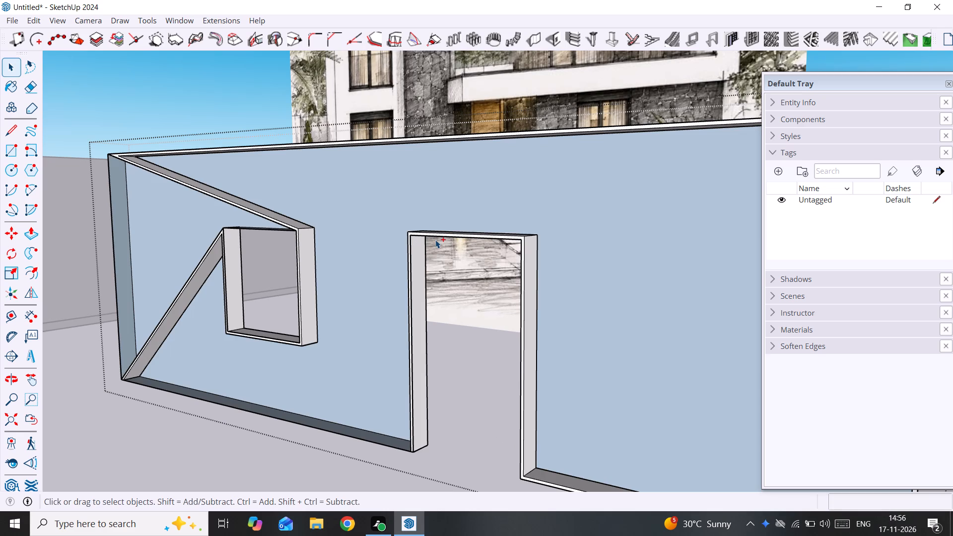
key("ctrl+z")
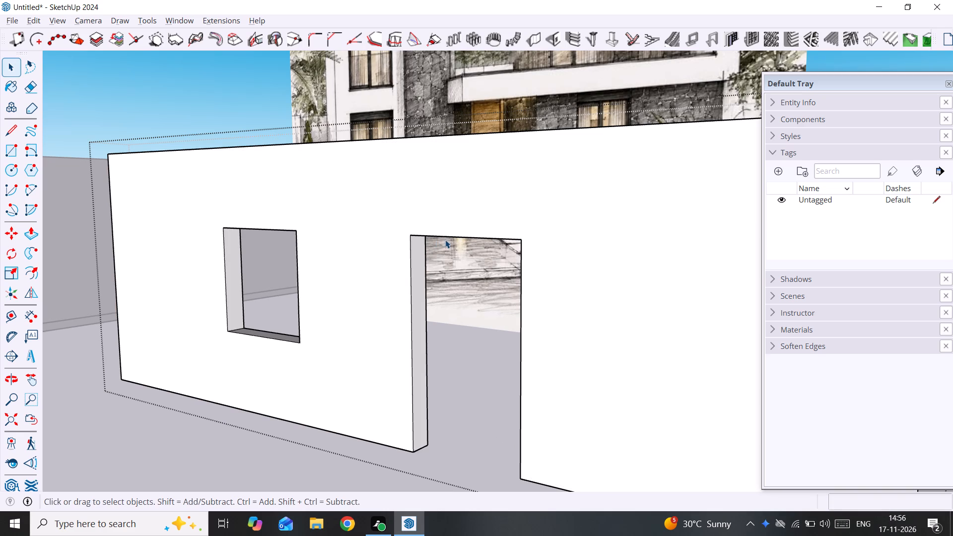
Draw a 4' by 7' rectangle across the doorway, between diagonally opposite corners, closing the opening with a face.
left_click(450, 237)
scroll(313, 260, "down", 3)
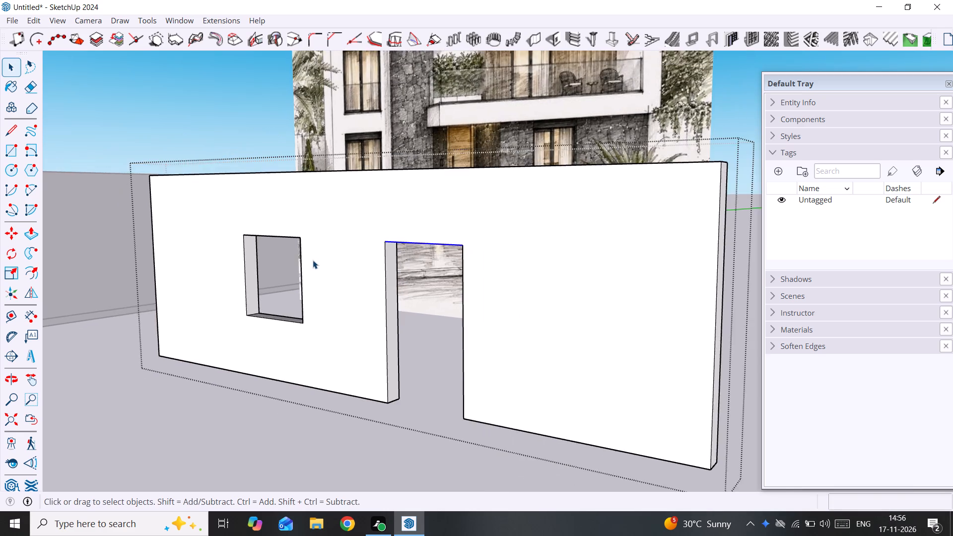
middle_click_drag(340, 267, 426, 268)
key("r")
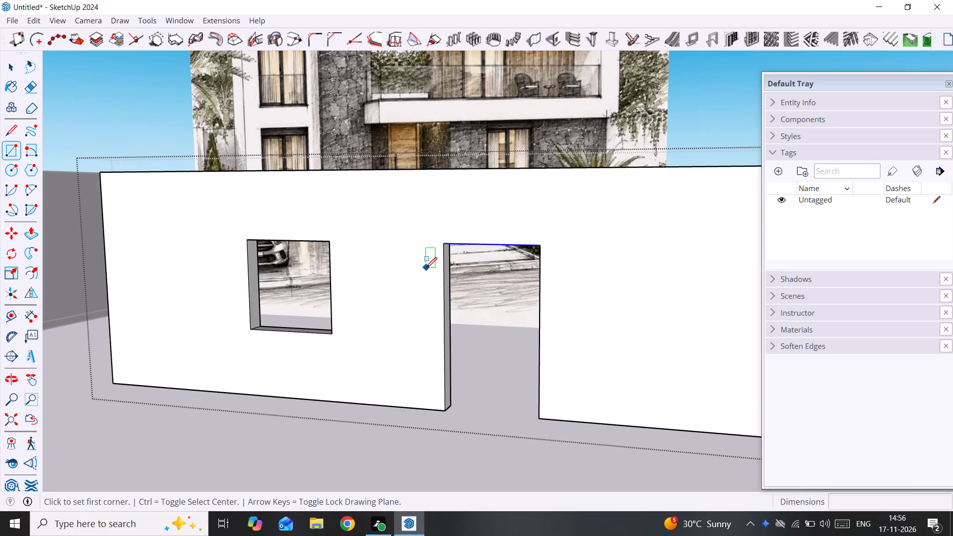
left_click(445, 244)
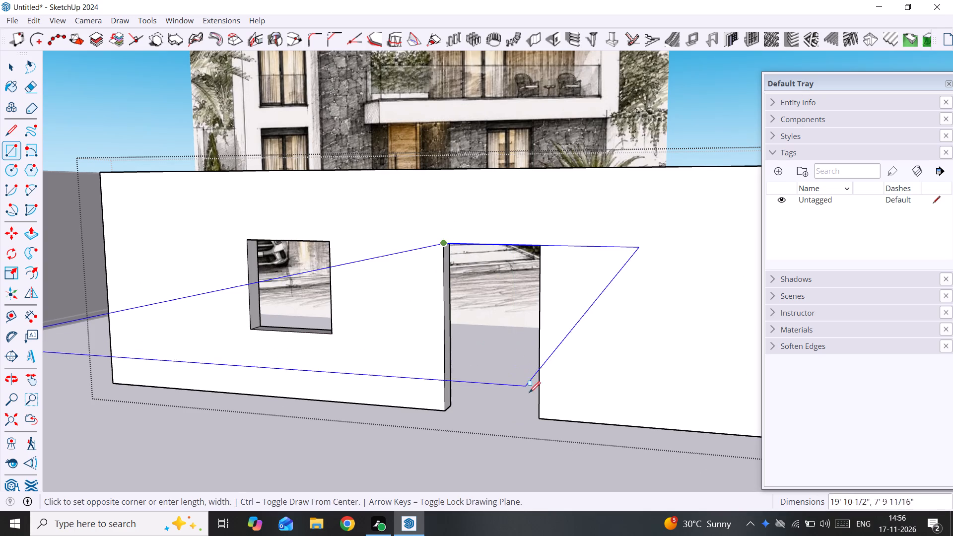
left_click(544, 420)
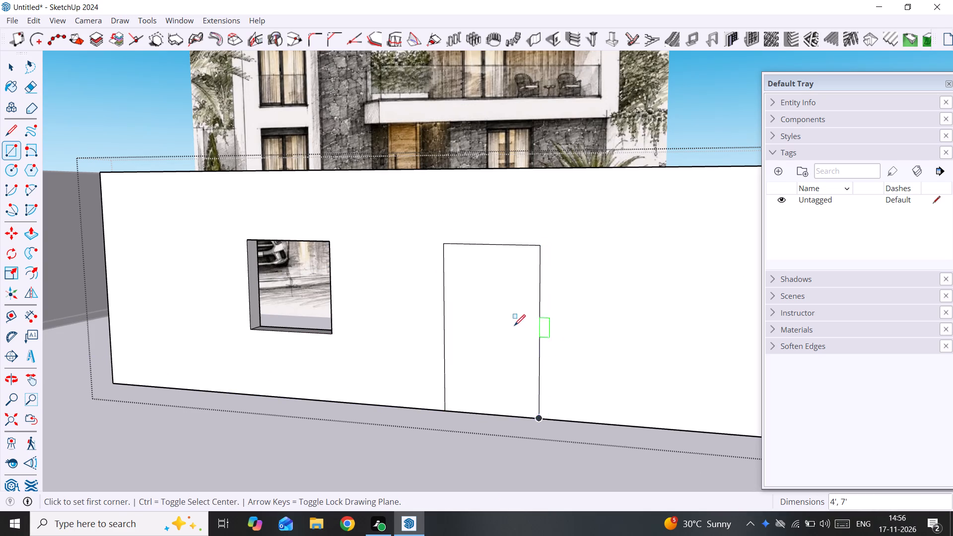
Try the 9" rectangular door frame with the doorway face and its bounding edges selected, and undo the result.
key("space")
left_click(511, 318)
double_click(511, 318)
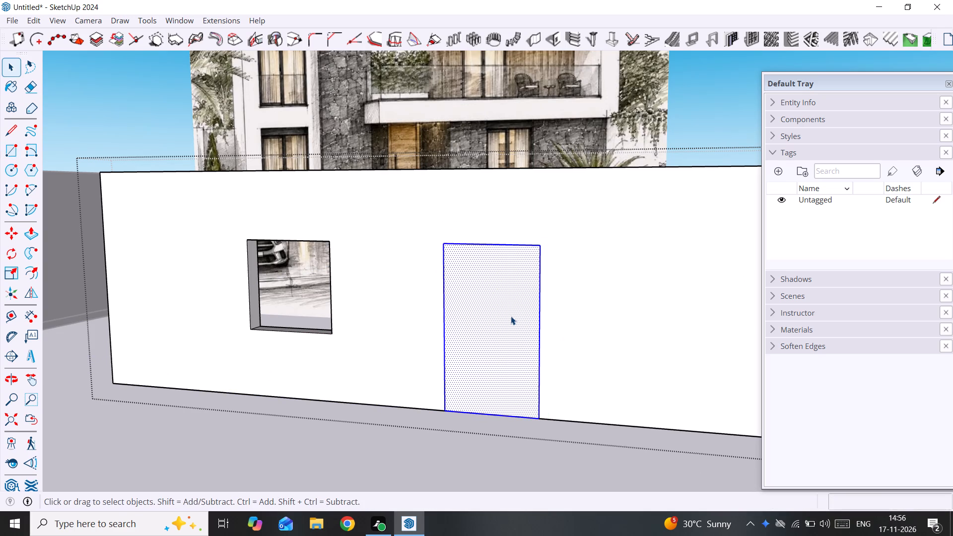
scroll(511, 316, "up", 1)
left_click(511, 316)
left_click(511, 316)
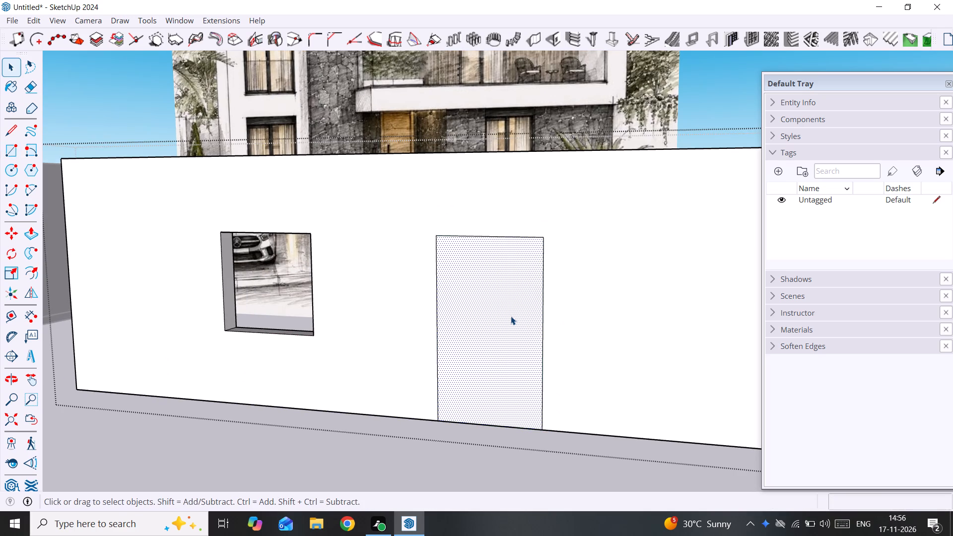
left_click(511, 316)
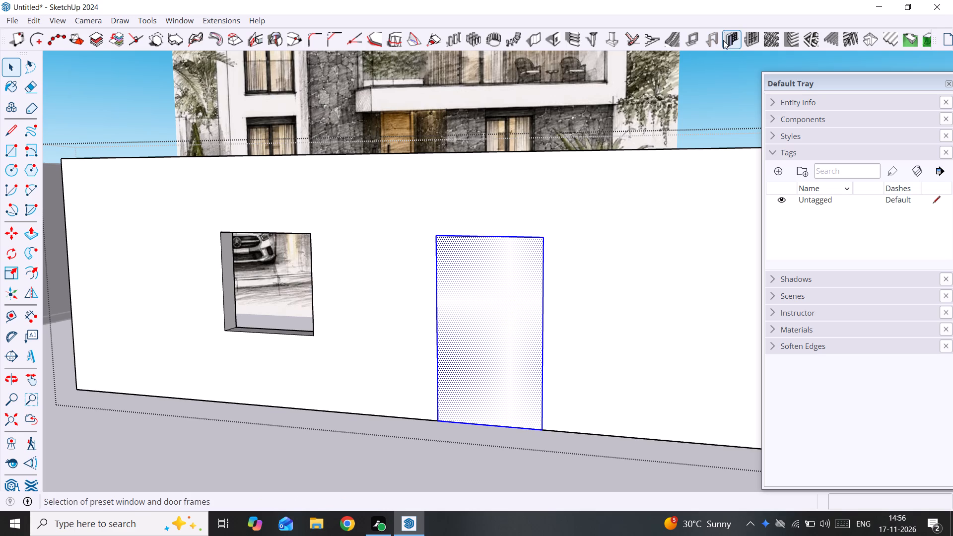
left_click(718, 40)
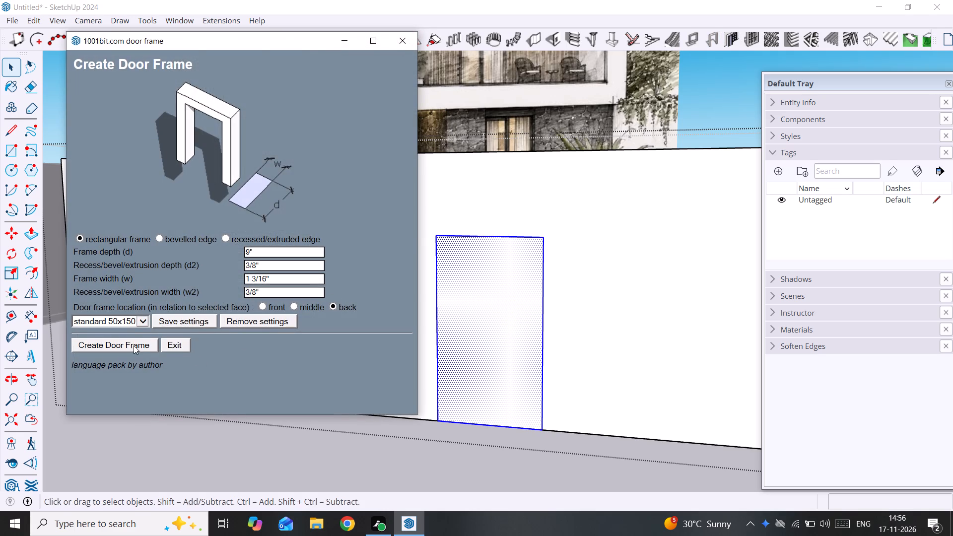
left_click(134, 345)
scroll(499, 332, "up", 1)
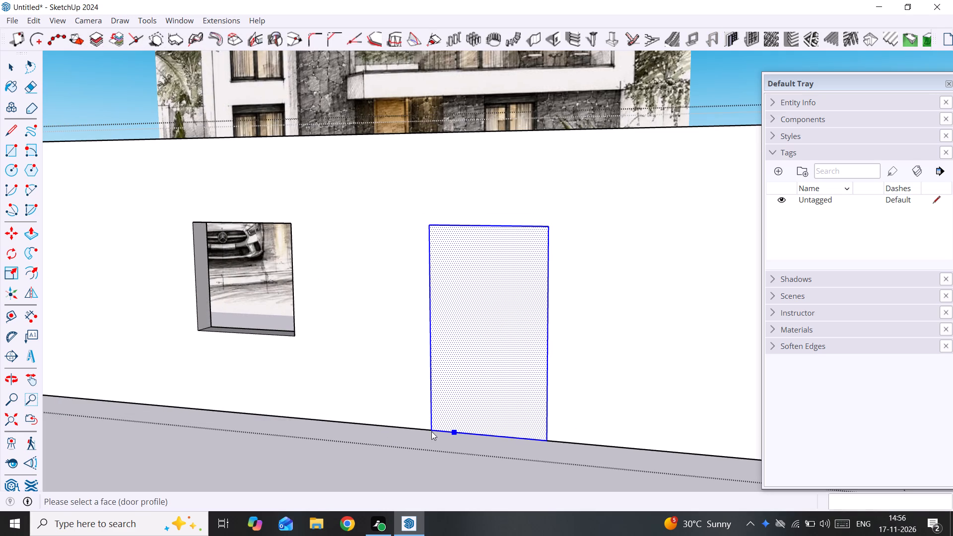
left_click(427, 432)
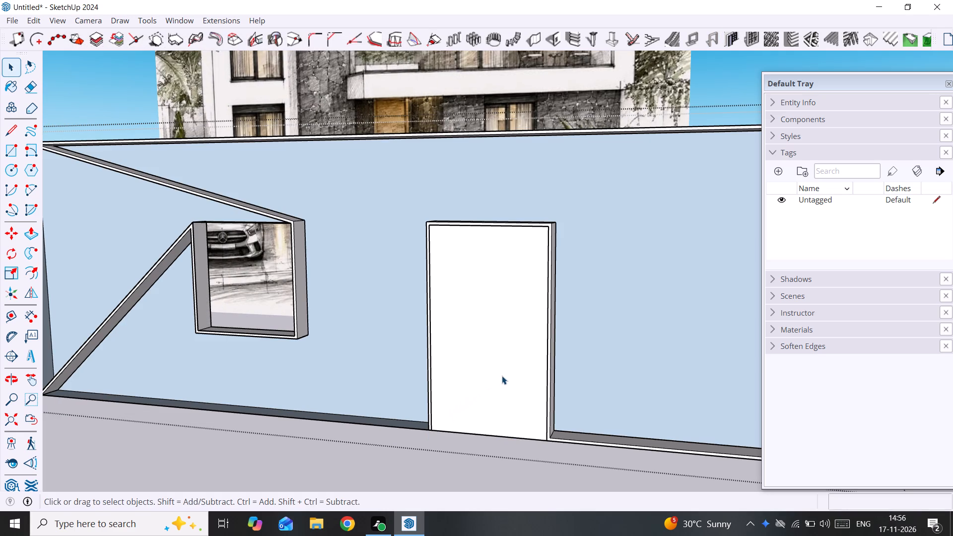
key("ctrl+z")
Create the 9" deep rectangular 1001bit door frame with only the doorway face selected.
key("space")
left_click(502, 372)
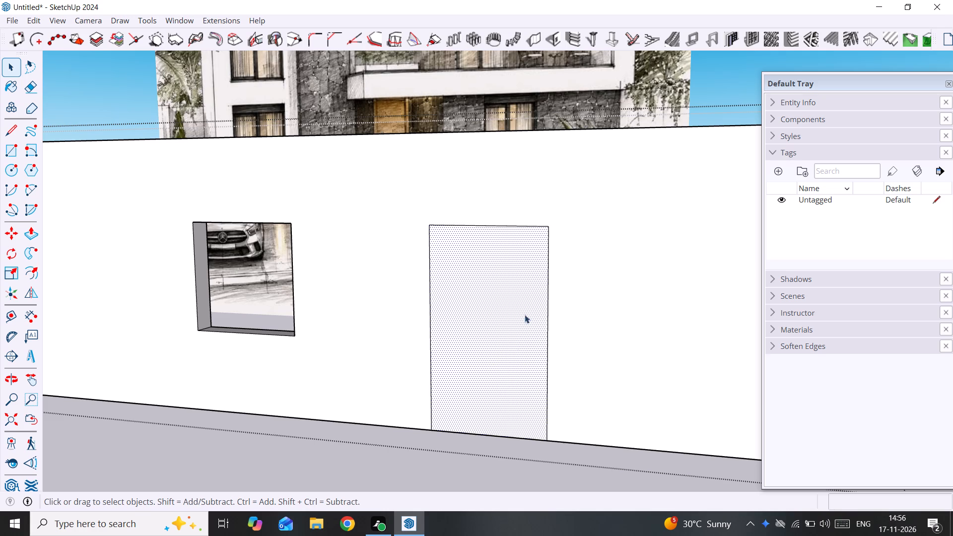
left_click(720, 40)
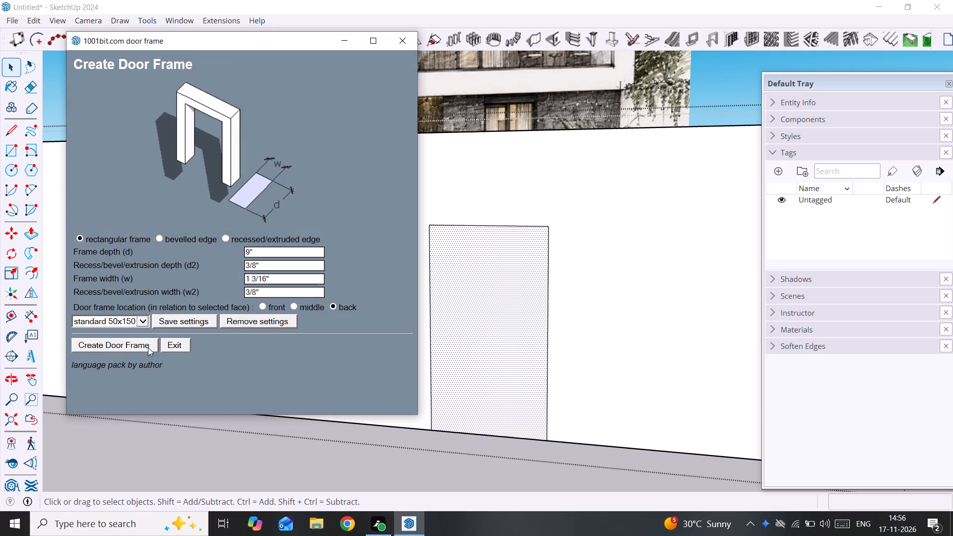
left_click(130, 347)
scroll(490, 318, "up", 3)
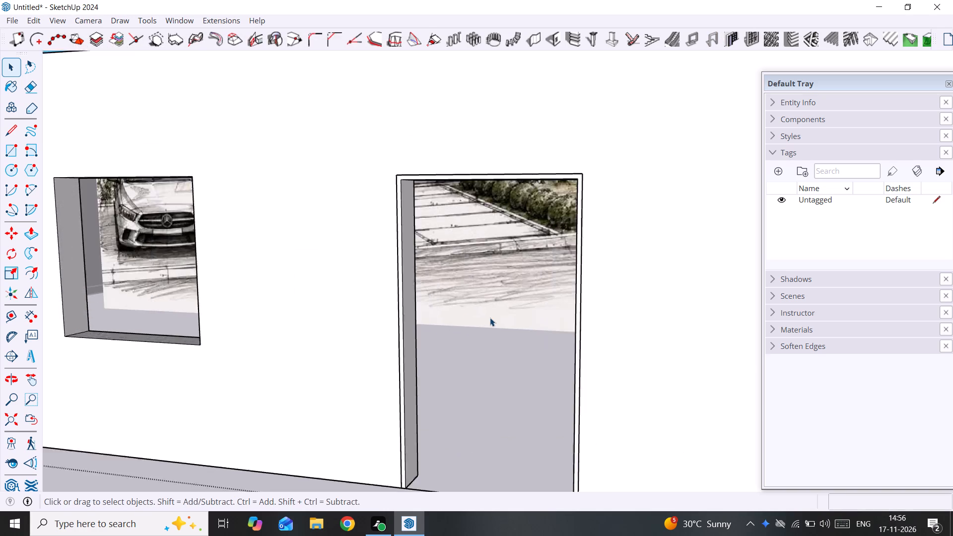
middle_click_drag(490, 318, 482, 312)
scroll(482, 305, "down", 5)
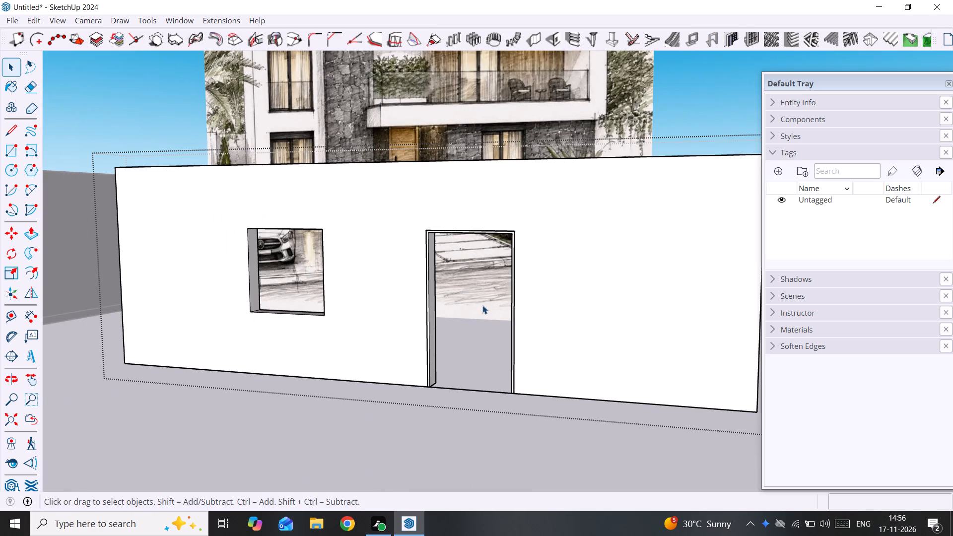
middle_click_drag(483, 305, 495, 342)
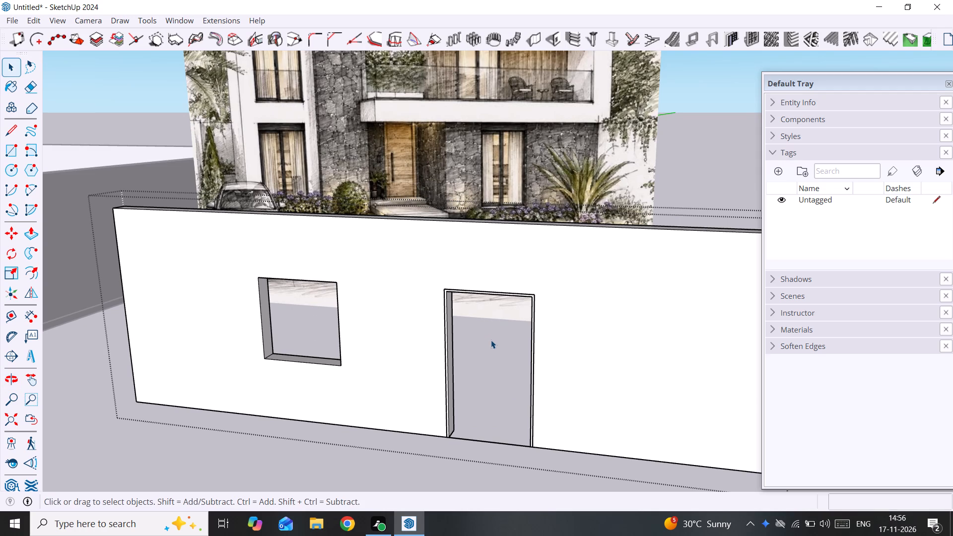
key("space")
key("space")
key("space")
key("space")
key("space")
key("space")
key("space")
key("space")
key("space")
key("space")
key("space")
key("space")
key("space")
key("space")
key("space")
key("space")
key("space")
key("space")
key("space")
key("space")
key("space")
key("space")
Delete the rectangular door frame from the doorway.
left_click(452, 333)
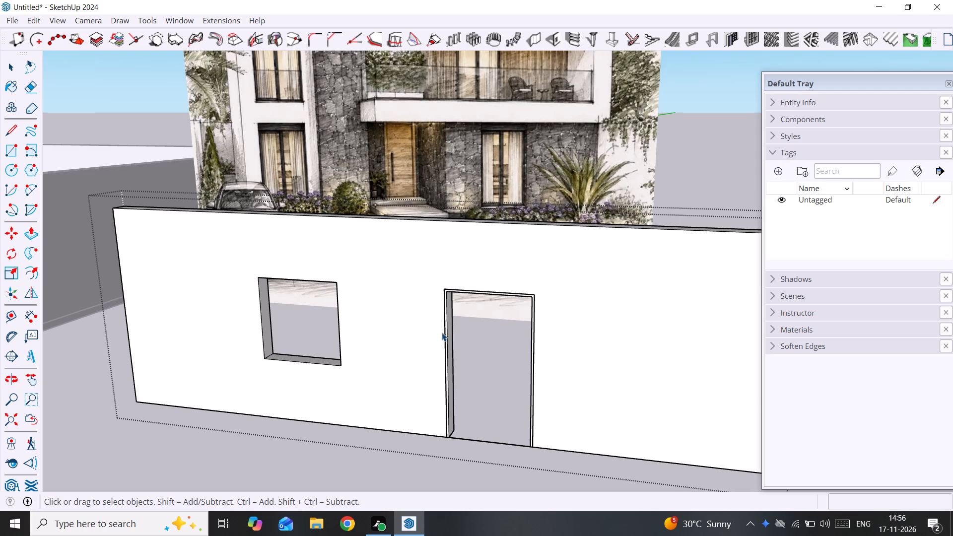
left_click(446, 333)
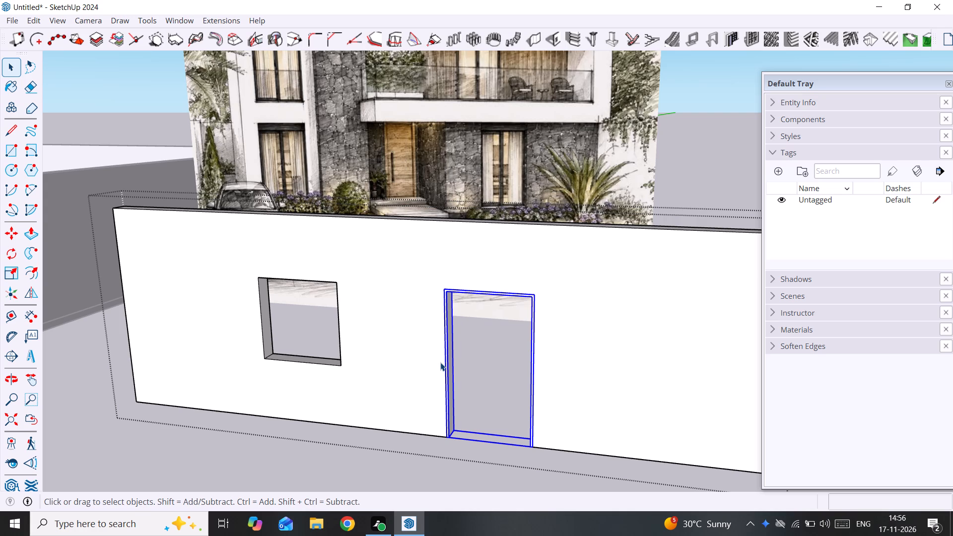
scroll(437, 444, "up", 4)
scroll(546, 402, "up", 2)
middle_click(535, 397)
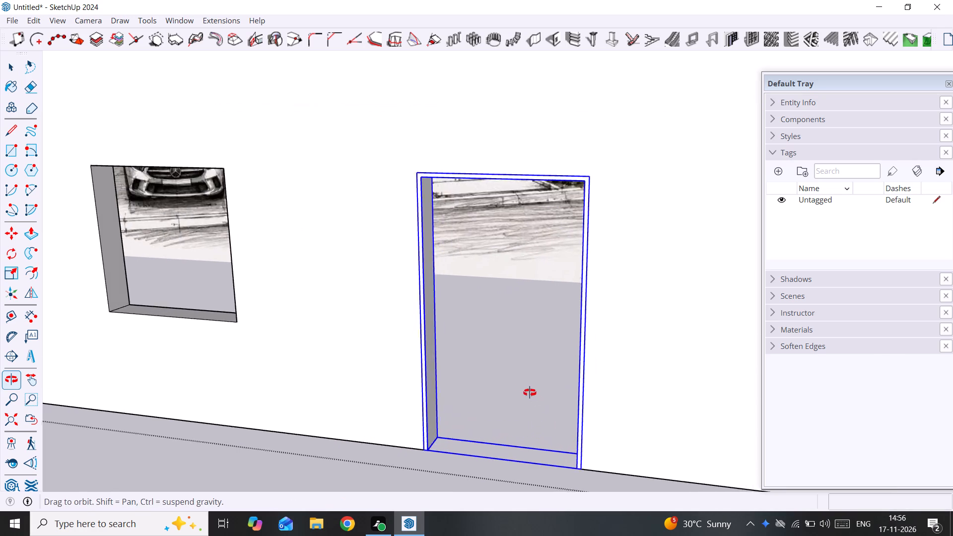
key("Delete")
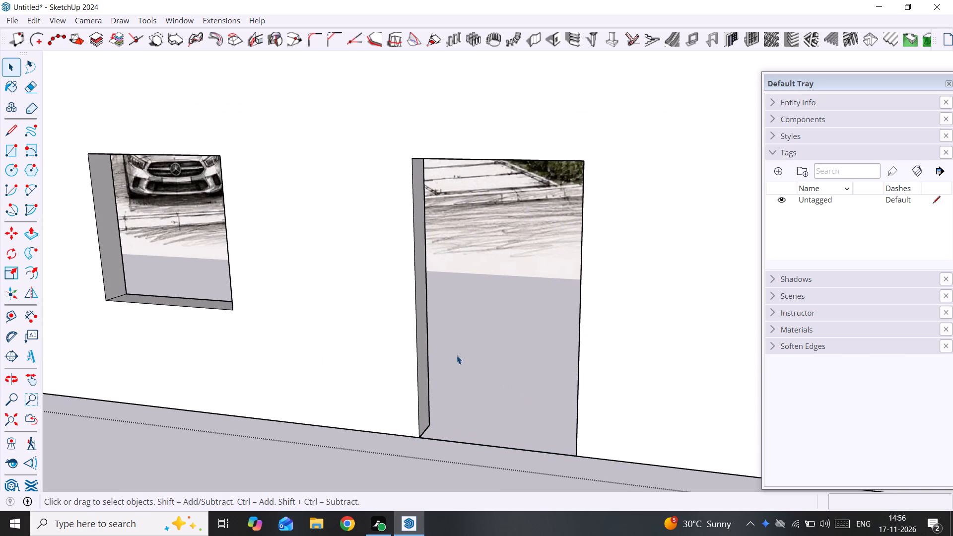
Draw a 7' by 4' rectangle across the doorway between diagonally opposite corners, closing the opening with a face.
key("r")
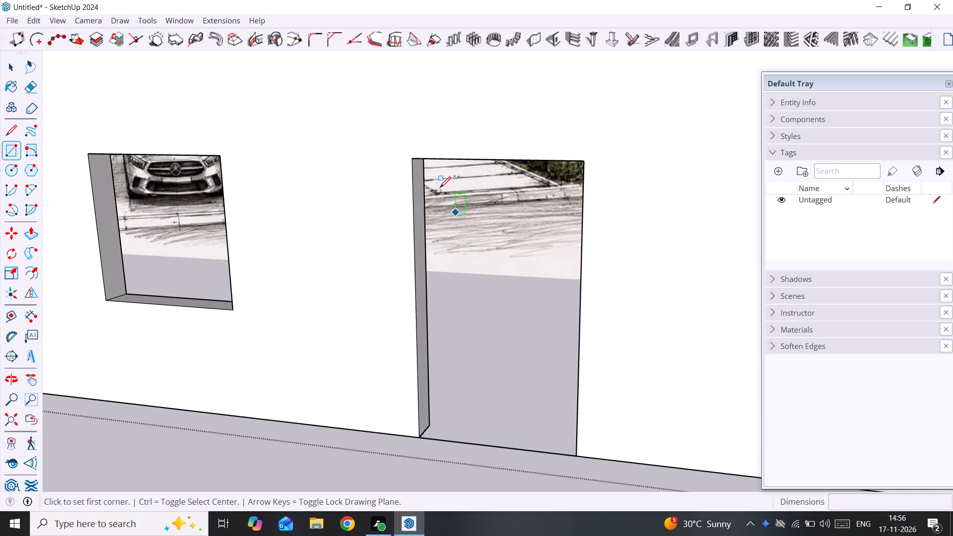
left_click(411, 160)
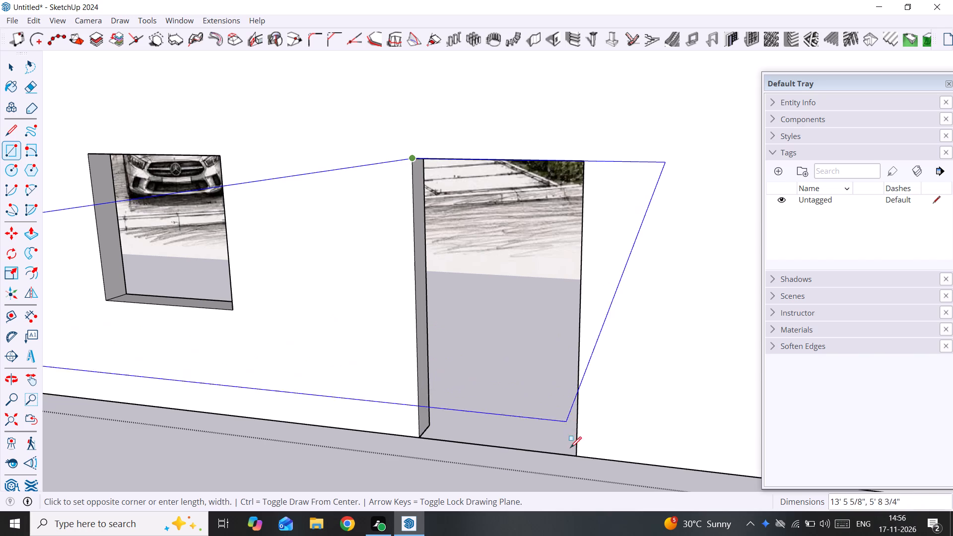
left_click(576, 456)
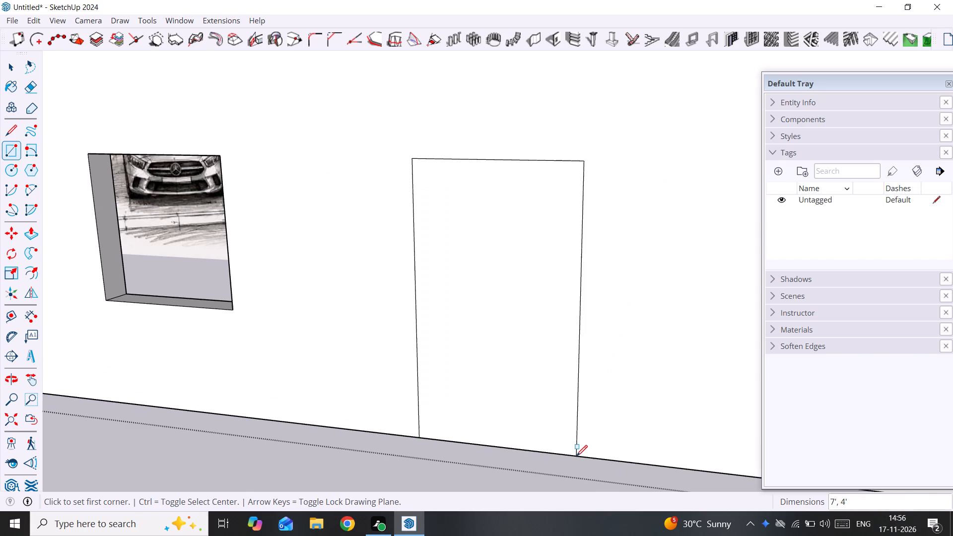
Set the frame type to bevelled edge in the 1001bit door frame settings, and leave the creation command without picking a face.
left_click(718, 42)
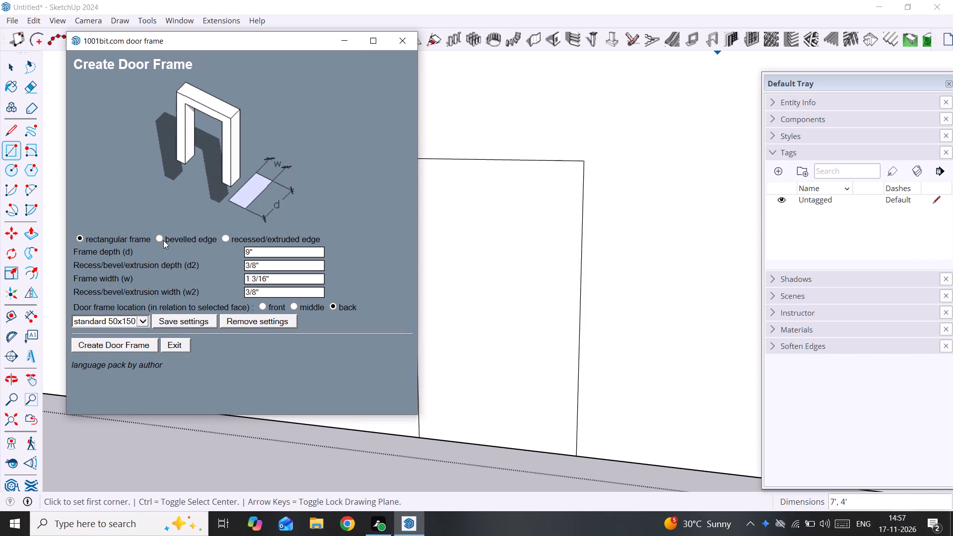
left_click(162, 239)
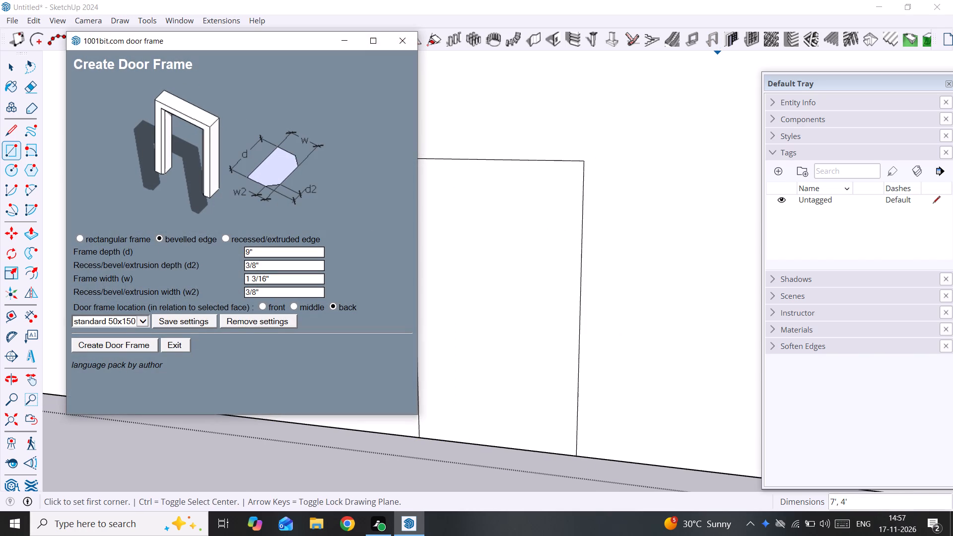
left_click(80, 236)
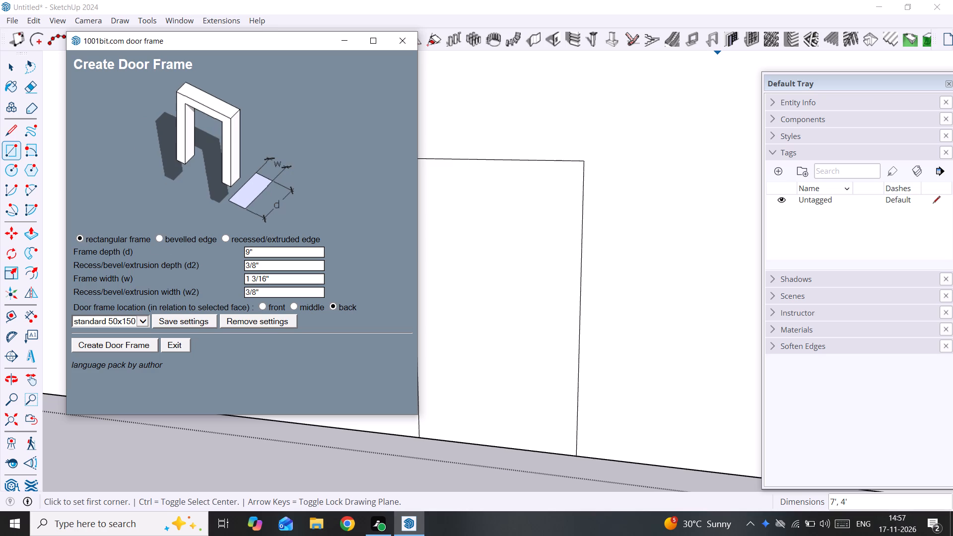
left_click(157, 238)
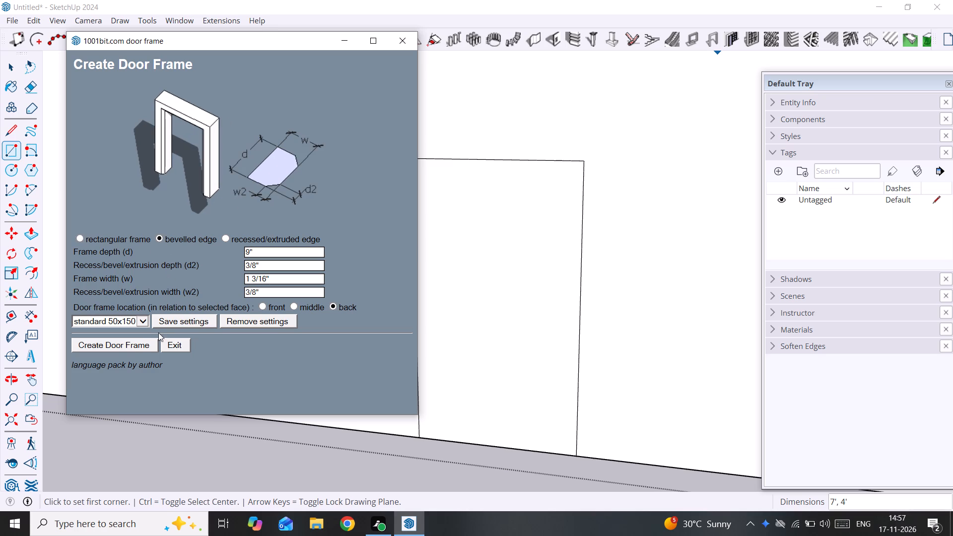
left_click(131, 344)
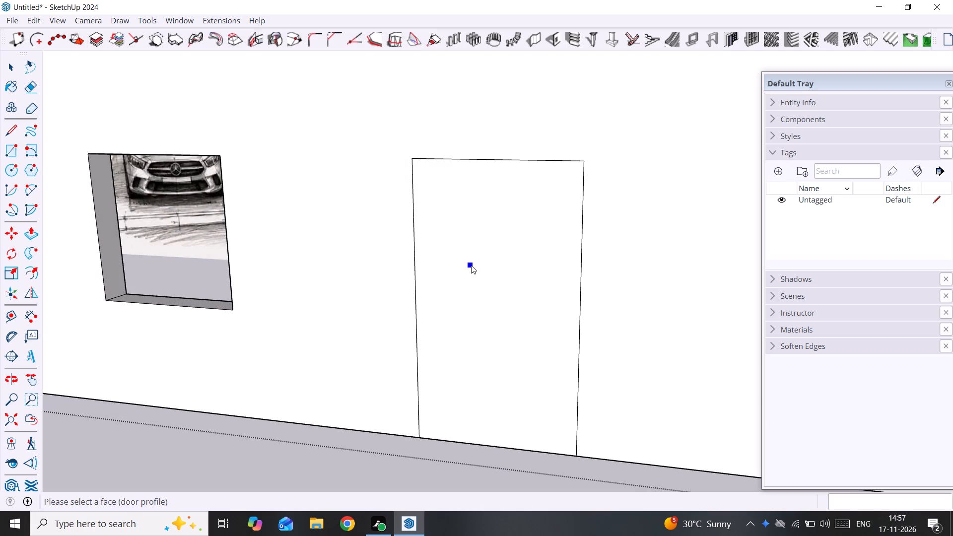
key("space")
key("space")
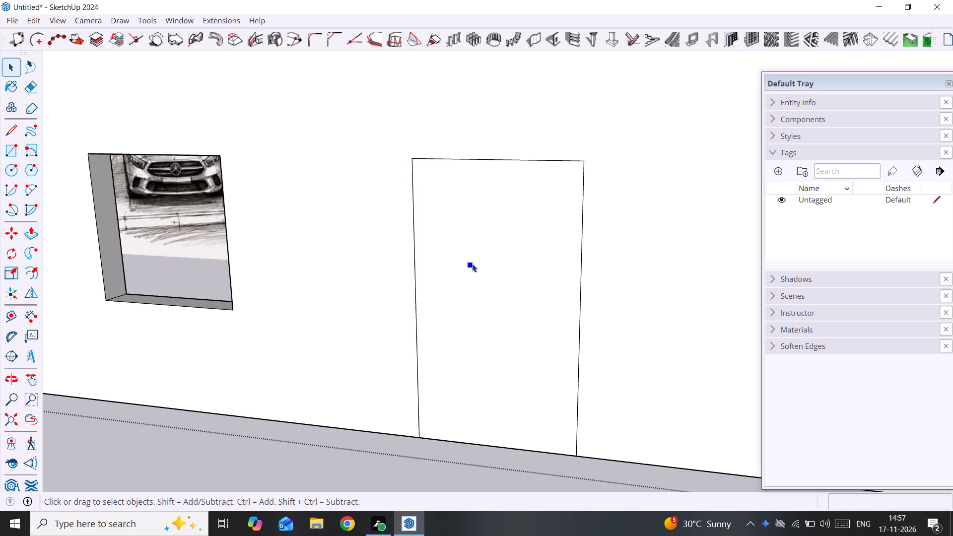
key("space")
key("space")
key("space")
key("Escape")
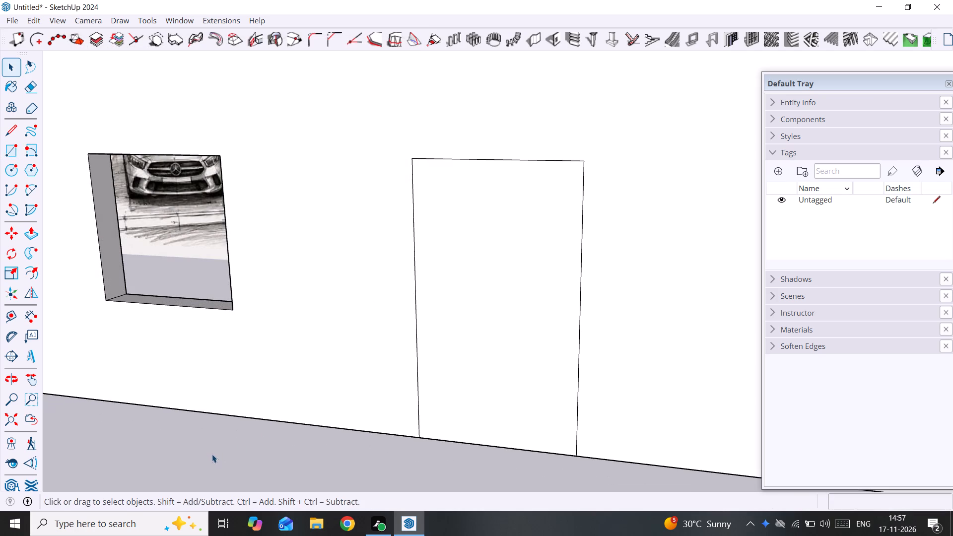
Create the 9" deep bevelled-edge door frame, located at the back, with only the doorway face selected.
left_click(453, 329)
double_click(536, 259)
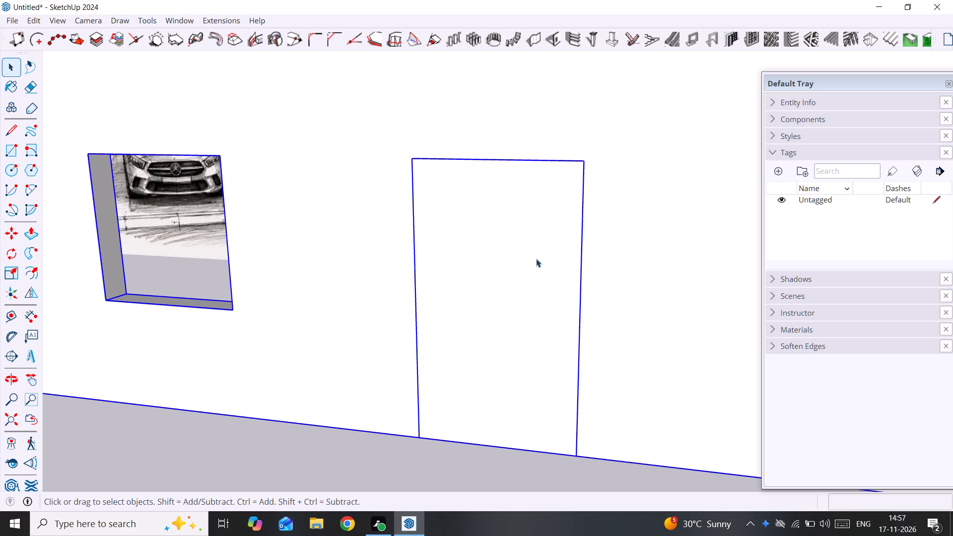
left_click(536, 259)
left_click(536, 259)
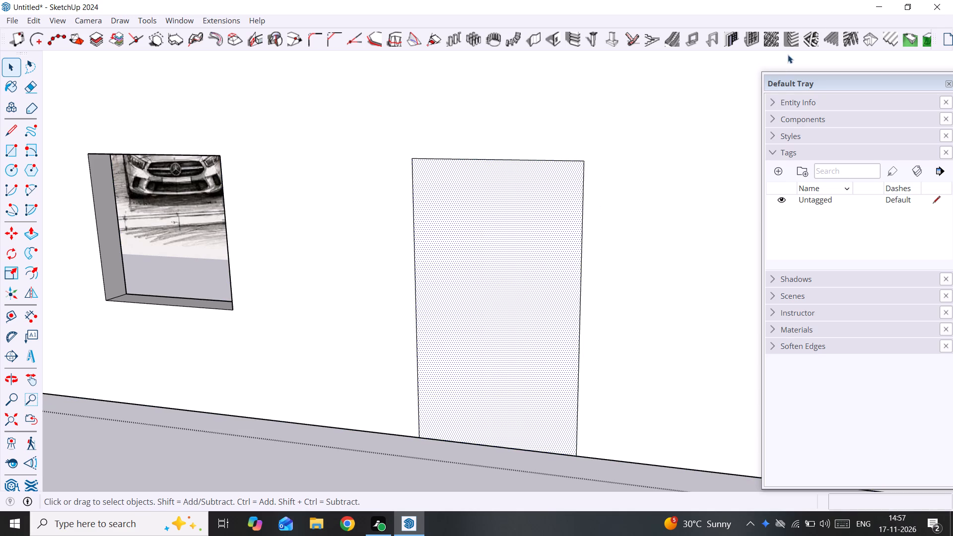
left_click(711, 38)
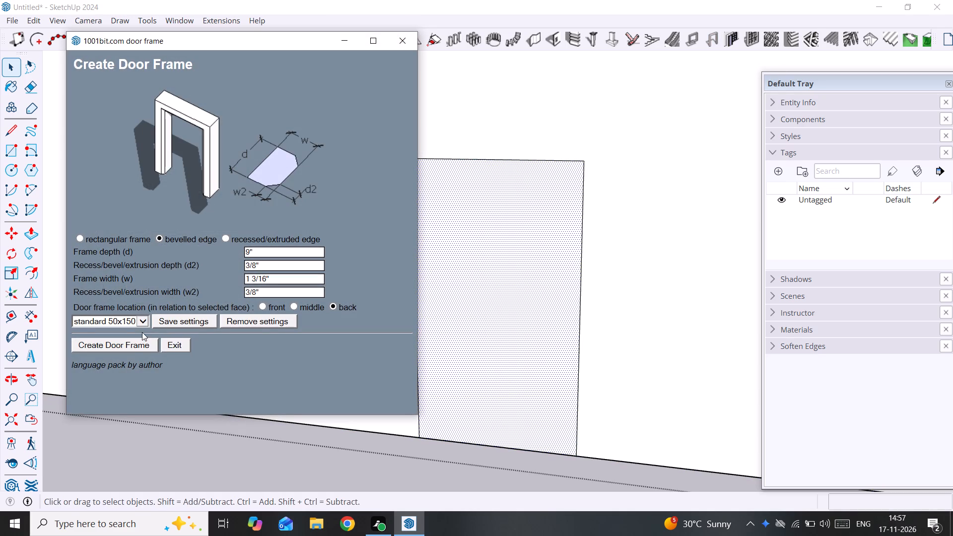
left_click(130, 341)
Examine the bevelled door frame's corner profile, the wall around it and the neighbouring window opening.
scroll(510, 319, "up", 3)
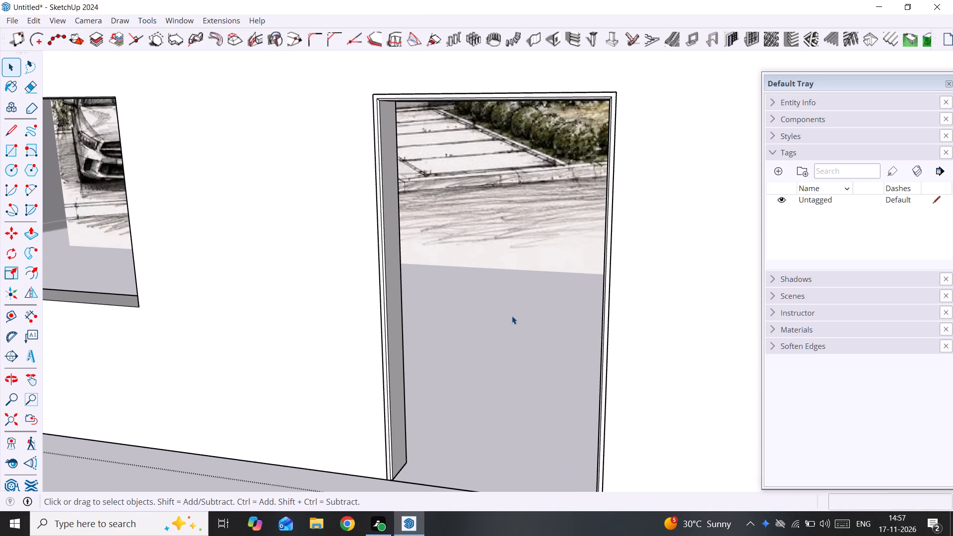
scroll(372, 112, "up", 12)
middle_click_drag(383, 89, 376, 85)
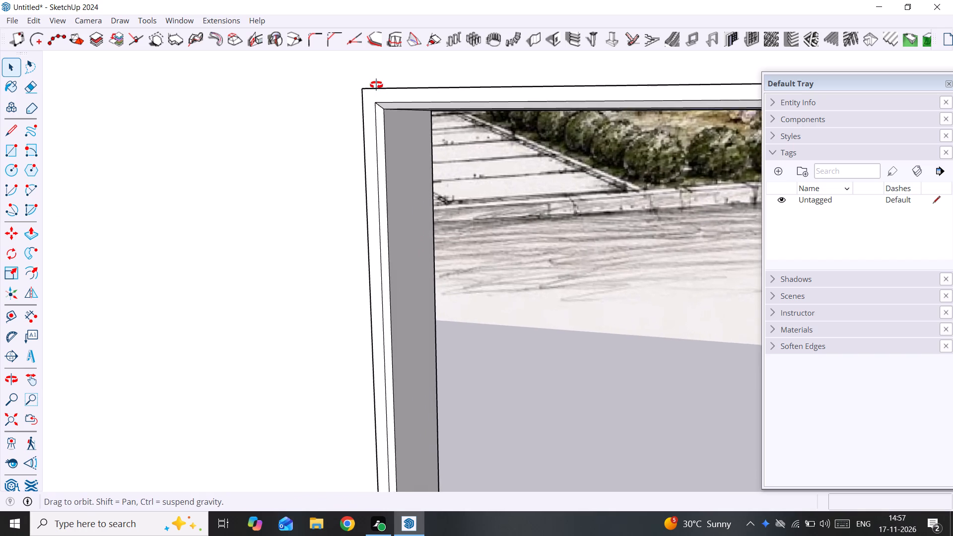
middle_click_drag(376, 85, 68, 110)
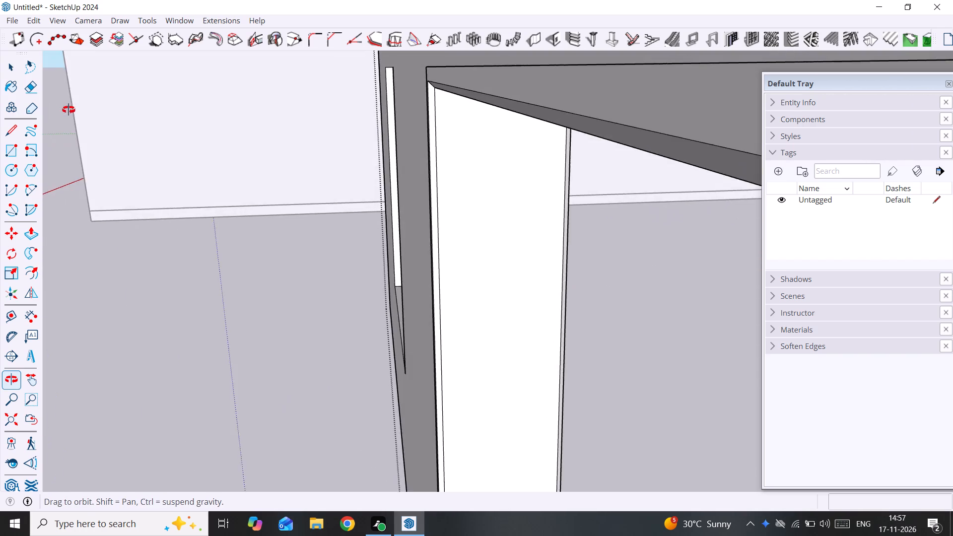
middle_click_drag(68, 110, 500, 85)
scroll(500, 85, "down", 2)
scroll(500, 187, "down", 9)
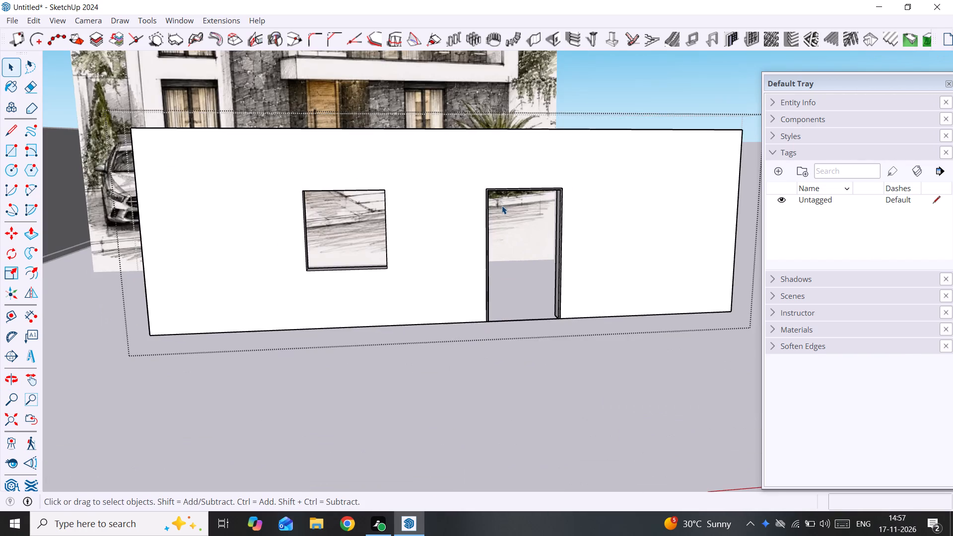
scroll(502, 205, "up", 3)
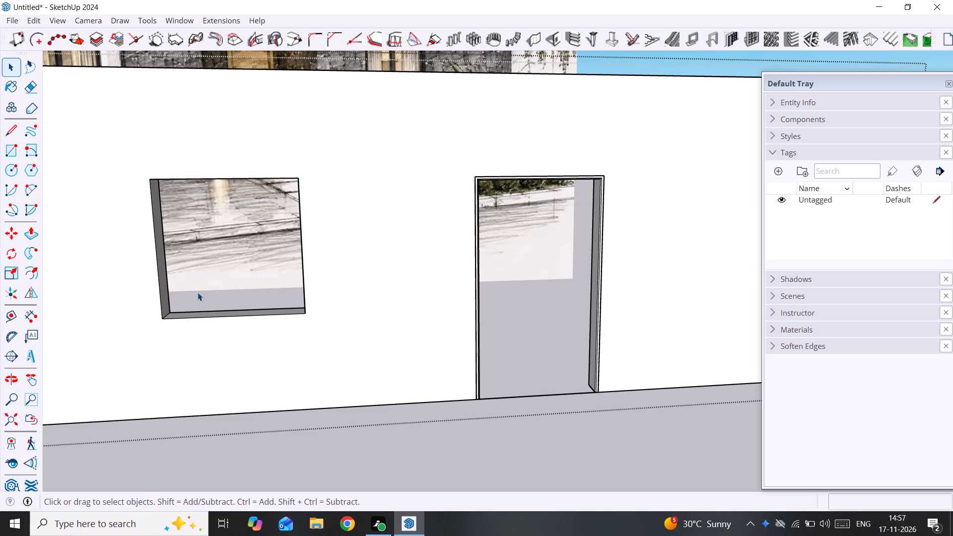
middle_click_drag(209, 295, 233, 294, "shift")
Draw a rectangle of about 4' by 4' across the window opening between diagonally opposite corners, closing it with a face.
middle_click_drag(233, 294, 333, 289, "shift")
key("r")
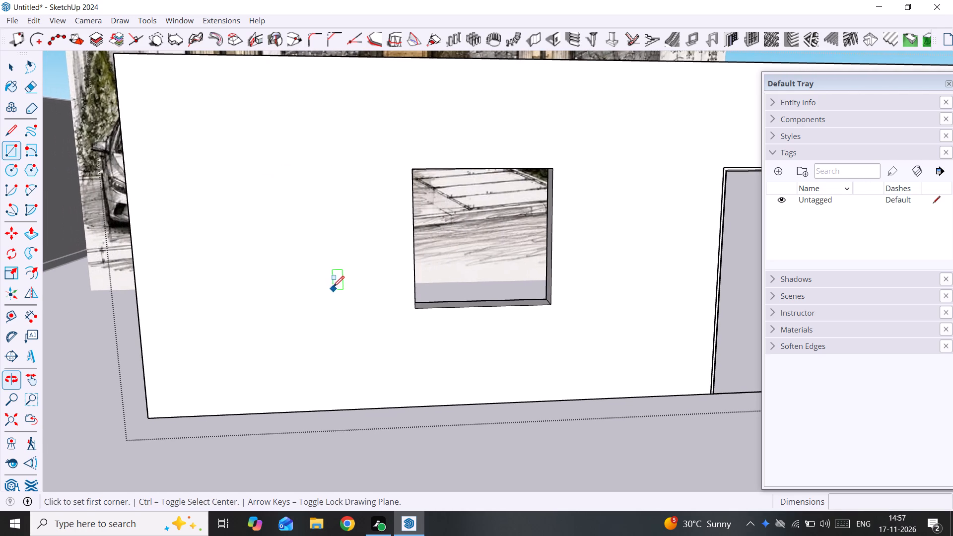
left_click(412, 169)
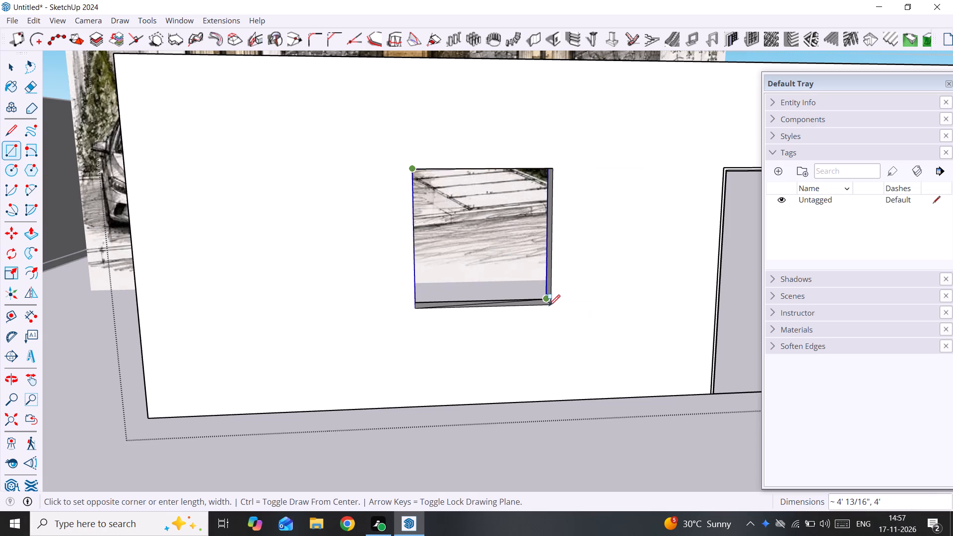
left_click(551, 306)
Create a 9" deep 1001bit window frame with a recessed/extruded edge, located at the back, on the window opening's face.
key("space")
left_click(522, 231)
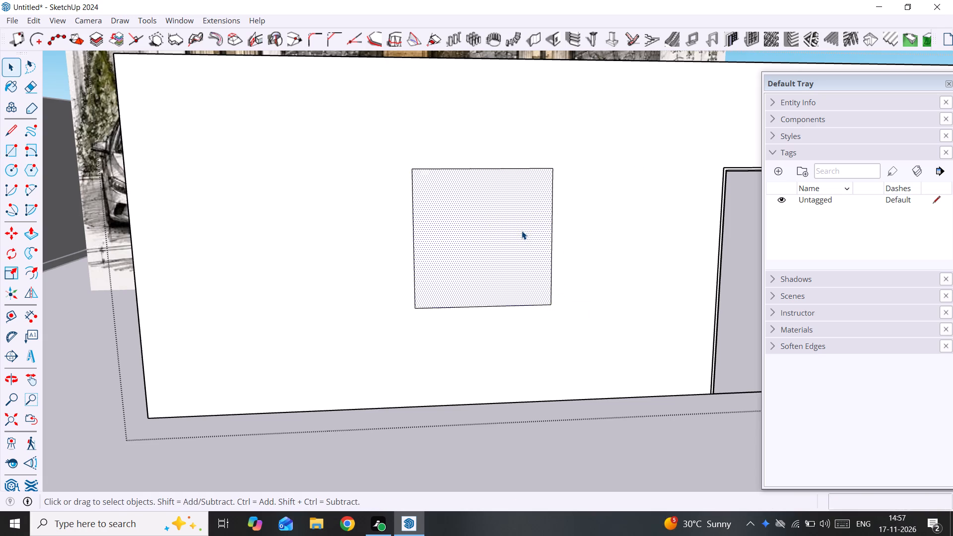
left_click(692, 44)
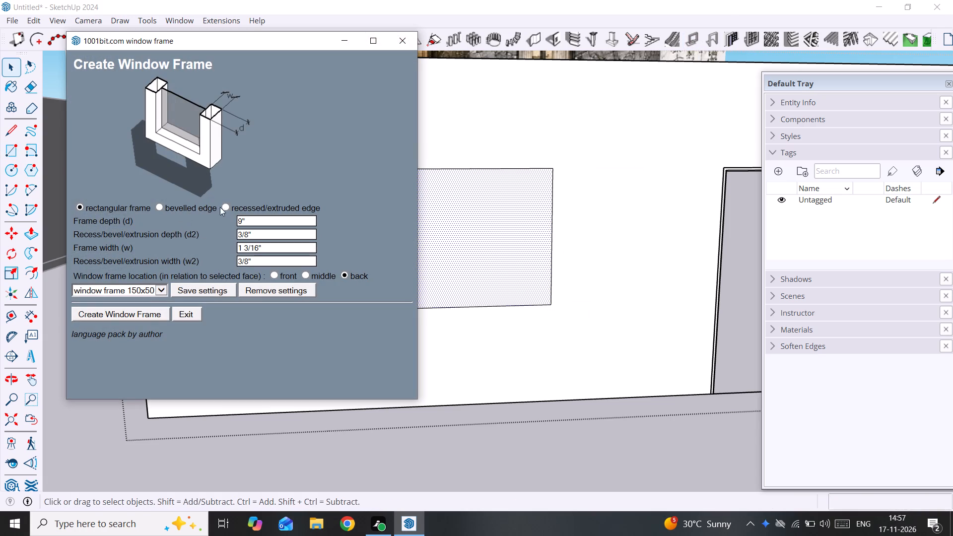
left_click(222, 206)
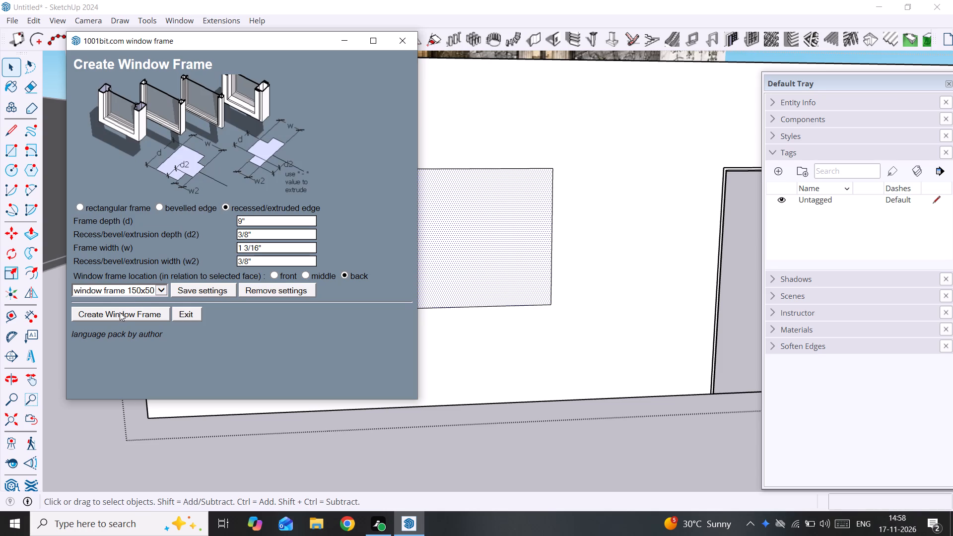
left_click(120, 312)
Delete the face filling the window opening inside the frame group, and leave the group.
scroll(572, 267, "up", 3)
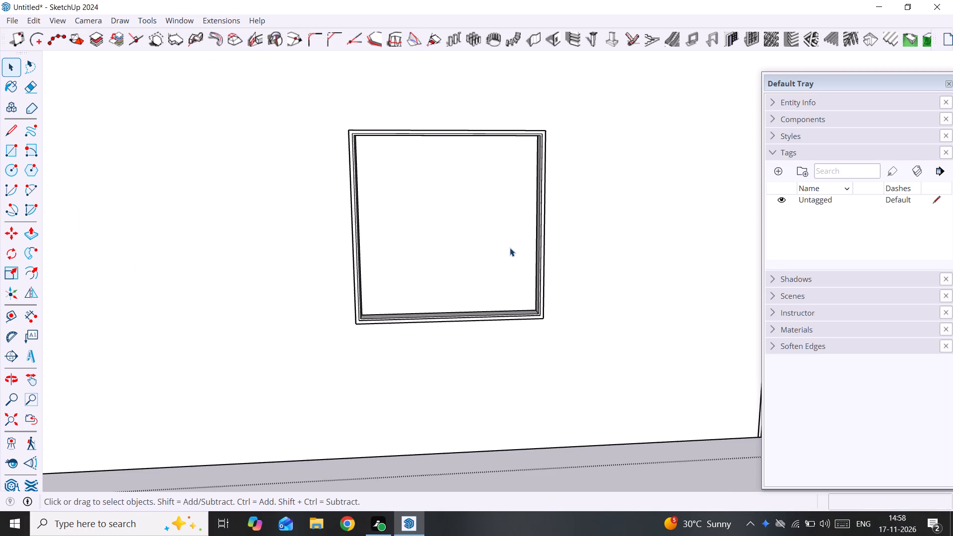
left_click(510, 248)
double_click(510, 248)
left_click(509, 248)
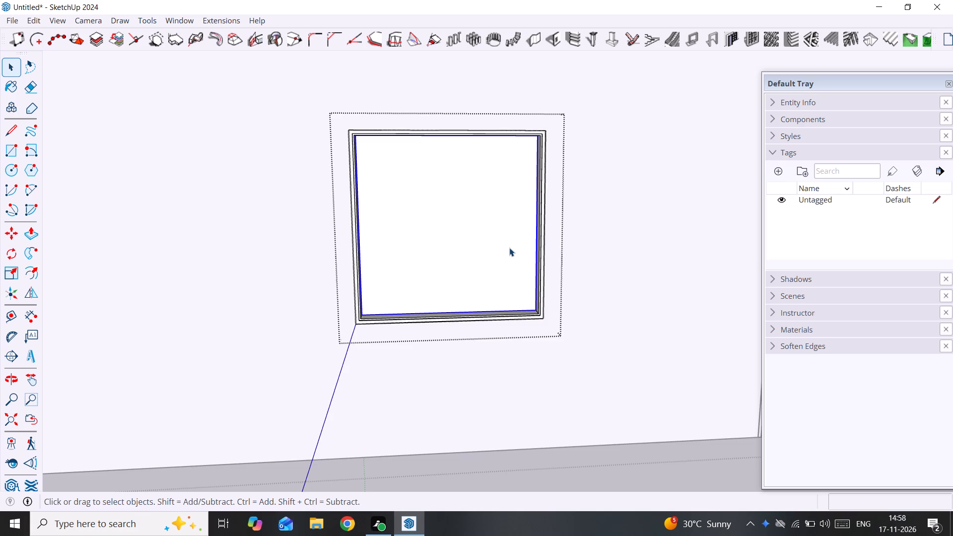
key("Delete")
middle_click_drag(509, 251, 435, 261)
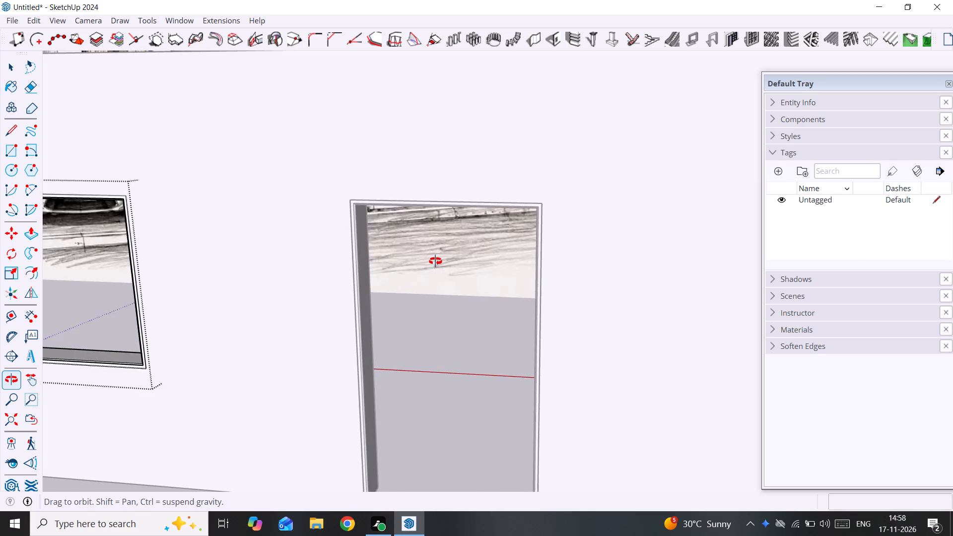
middle_click_drag(435, 261, 460, 252)
scroll(460, 252, "down", 12)
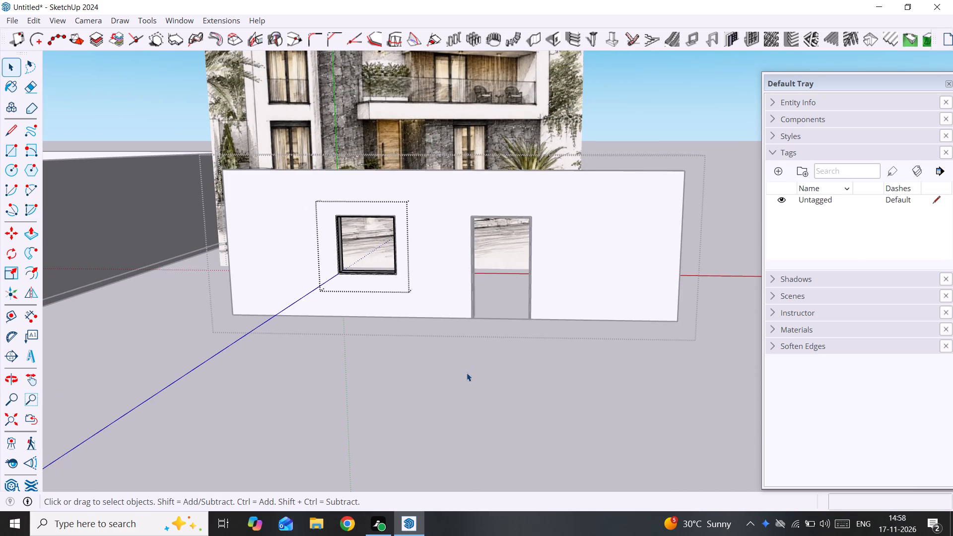
left_click(468, 375)
Examine the recessed window frame's stepped corner profile from both sides and how the window and door frames sit in the wall.
scroll(408, 275, "up", 2)
middle_click_drag(408, 273, 283, 376)
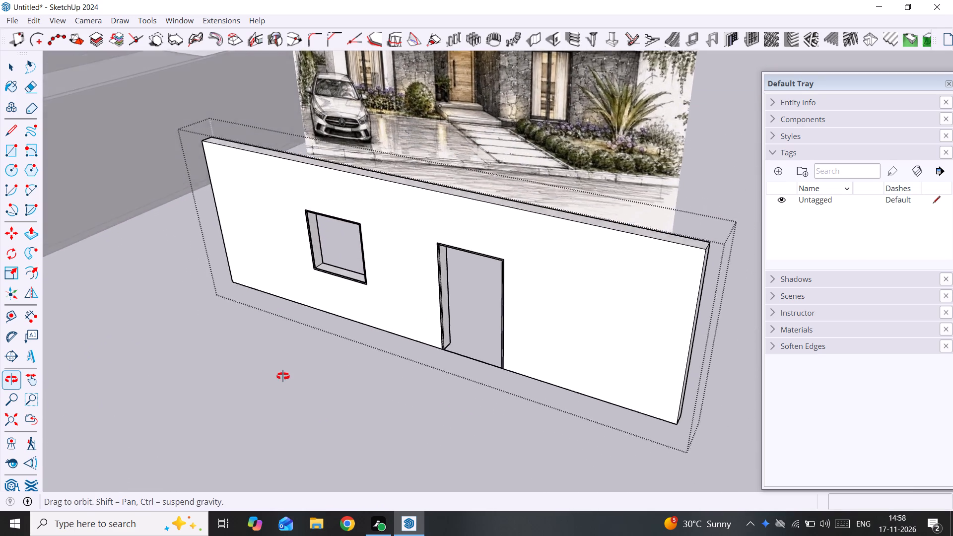
middle_click_drag(283, 376, 540, 342)
scroll(471, 307, "up", 4)
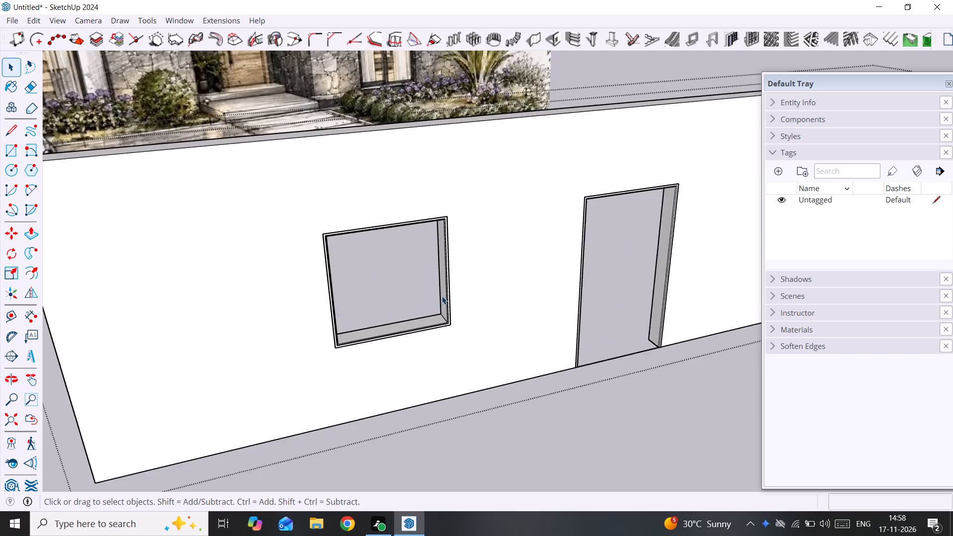
scroll(442, 296, "up", 4)
scroll(488, 312, "up", 4)
scroll(395, 356, "up", 4)
scroll(466, 340, "up", 8)
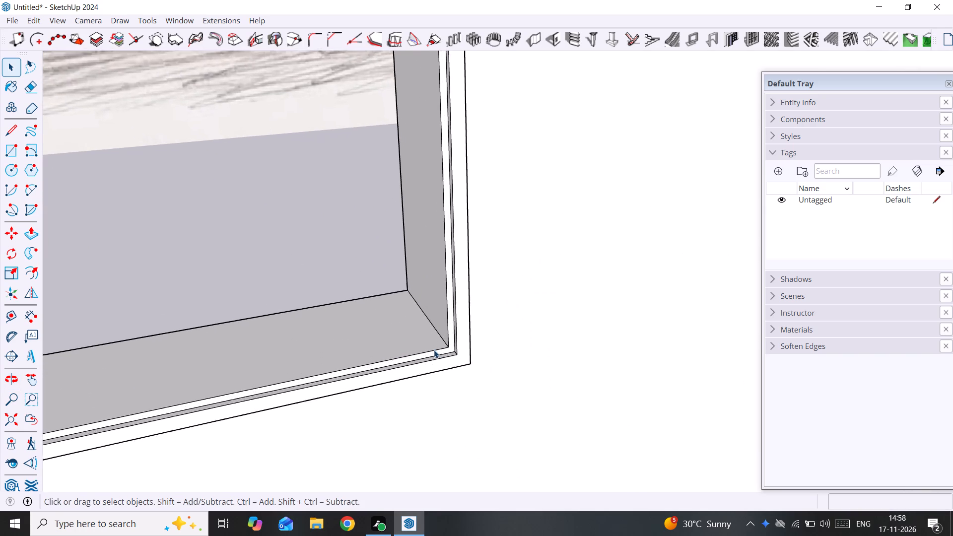
scroll(434, 350, "up", 8)
middle_click_drag(451, 350, 639, 366)
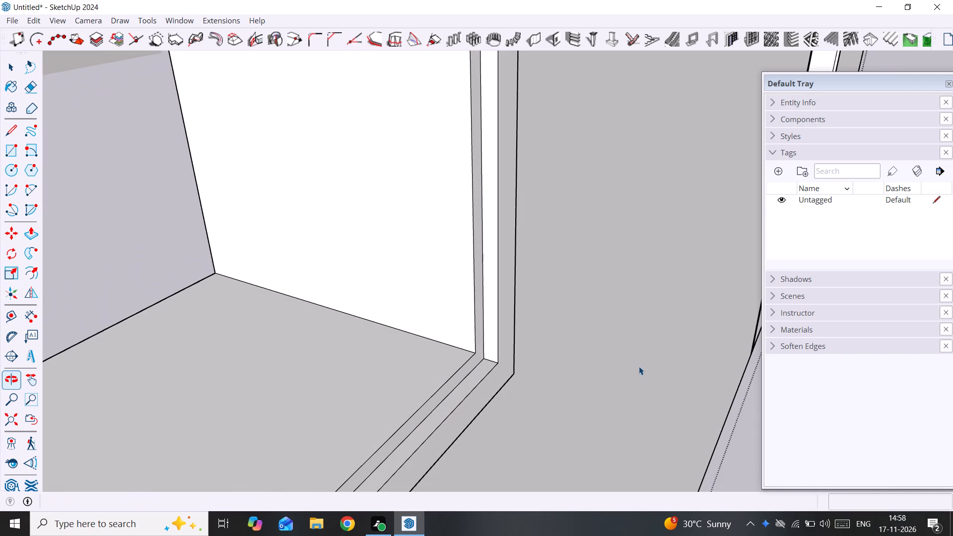
scroll(443, 356, "up", 3)
middle_click_drag(442, 356, 774, 360)
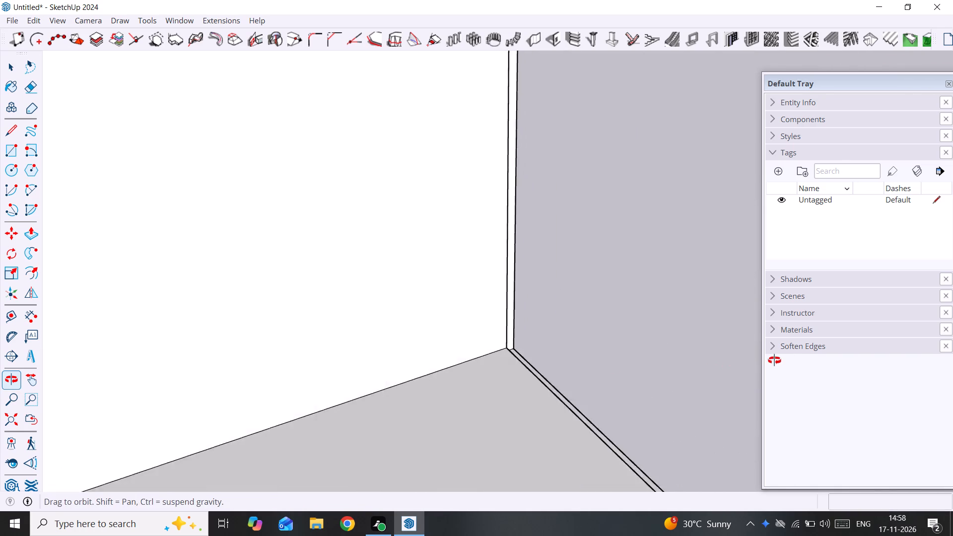
middle_click_drag(774, 360, 787, 356)
scroll(609, 351, "down", 7)
scroll(532, 374, "up", 7)
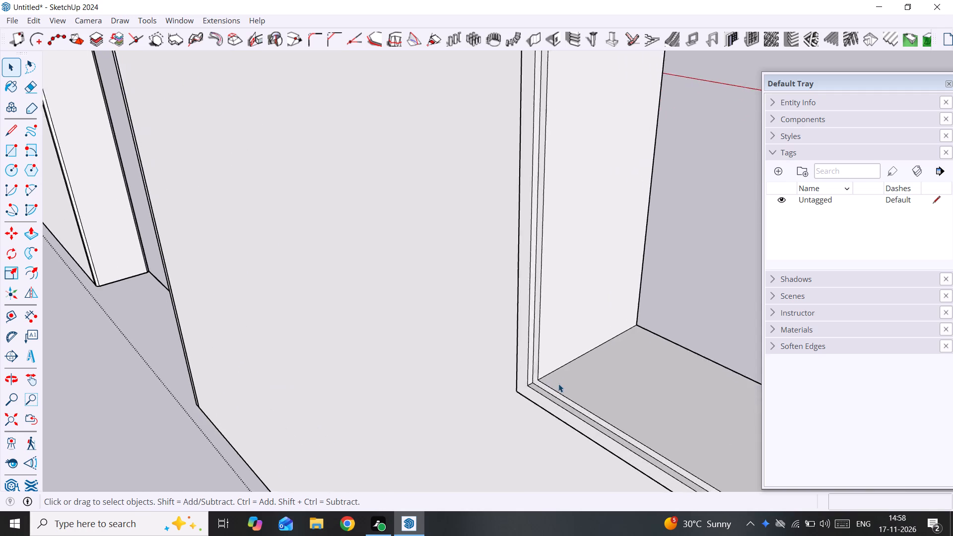
scroll(558, 384, "up", 5)
middle_click(547, 375)
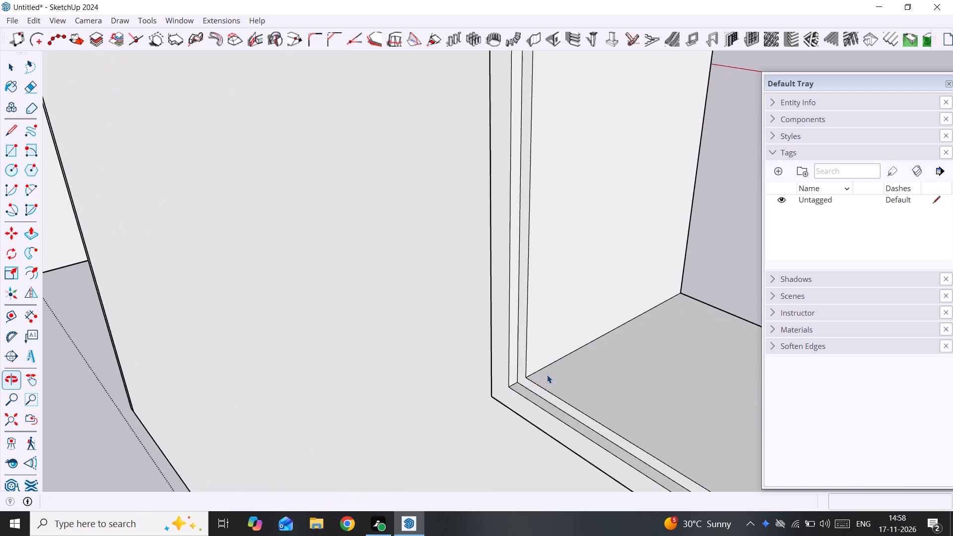
left_click(547, 375)
scroll(547, 373, "down", 2)
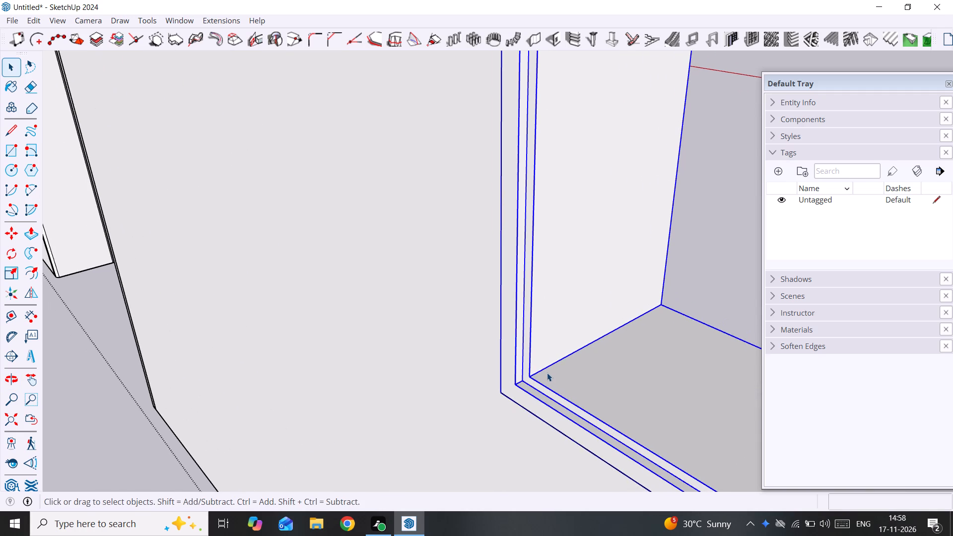
middle_click_drag(547, 373, 2, 318)
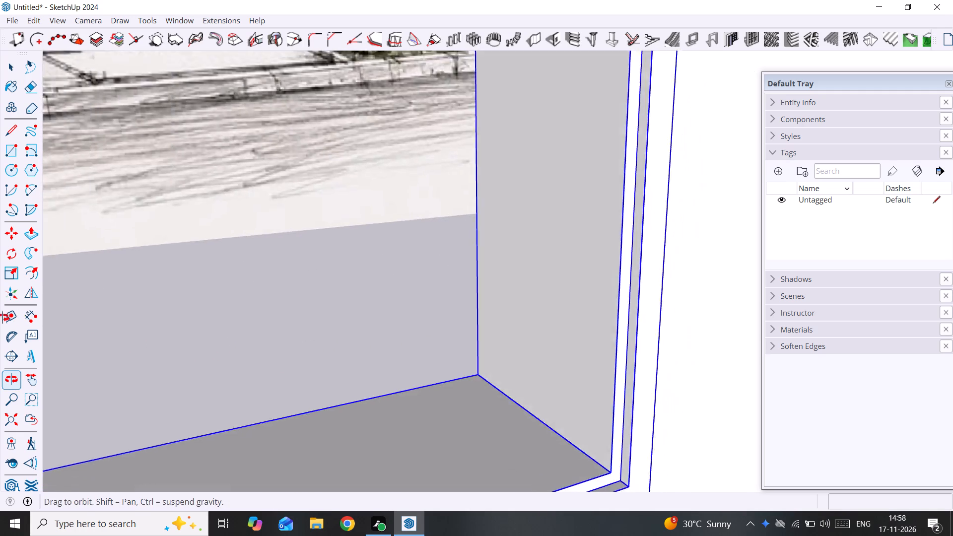
middle_click_drag(2, 318, 0, 318)
scroll(328, 320, "down", 3)
scroll(385, 316, "down", 18)
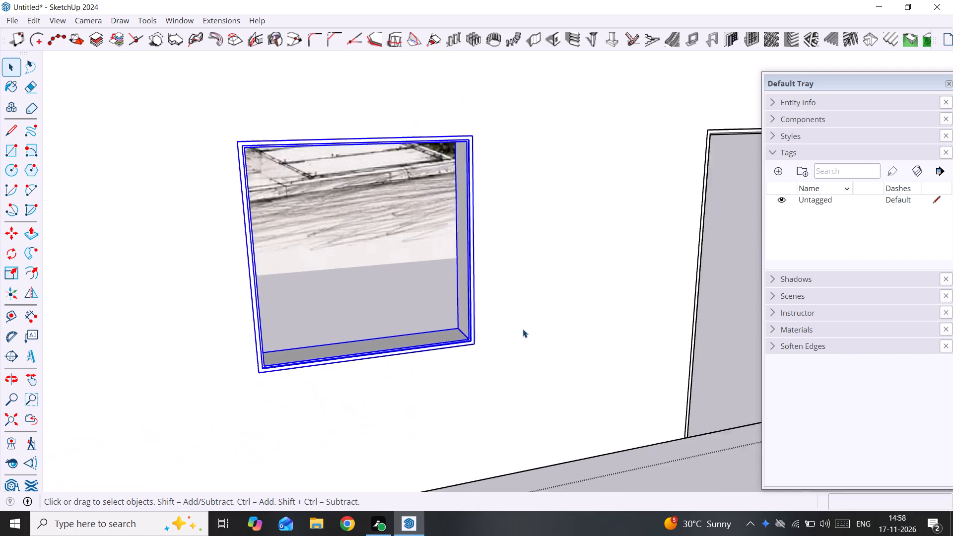
scroll(523, 329, "down", 5)
scroll(564, 318, "down", 3)
middle_click_drag(564, 318, 520, 312)
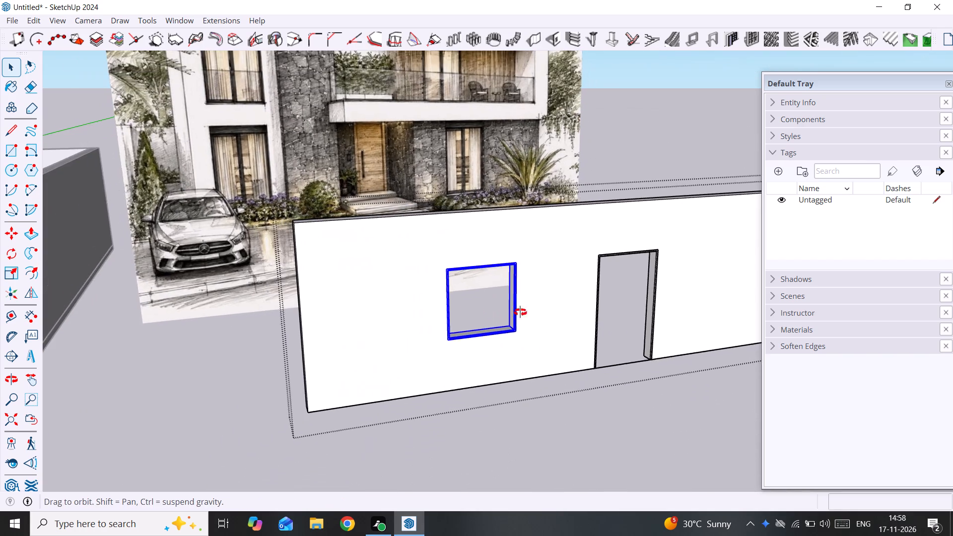
middle_click_drag(520, 312, 466, 310)
scroll(674, 288, "up", 1)
middle_click_drag(674, 288, 613, 290)
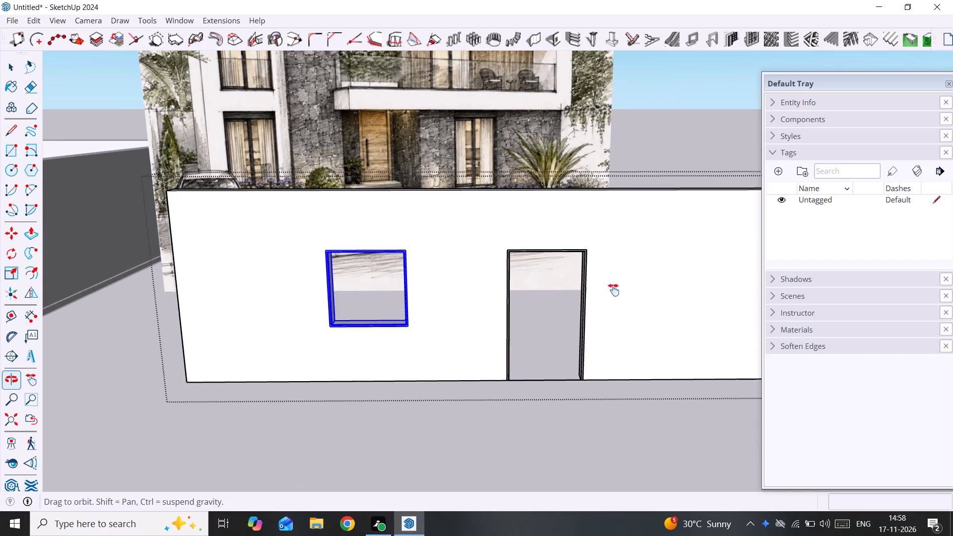
middle_click_drag(613, 290, 528, 290)
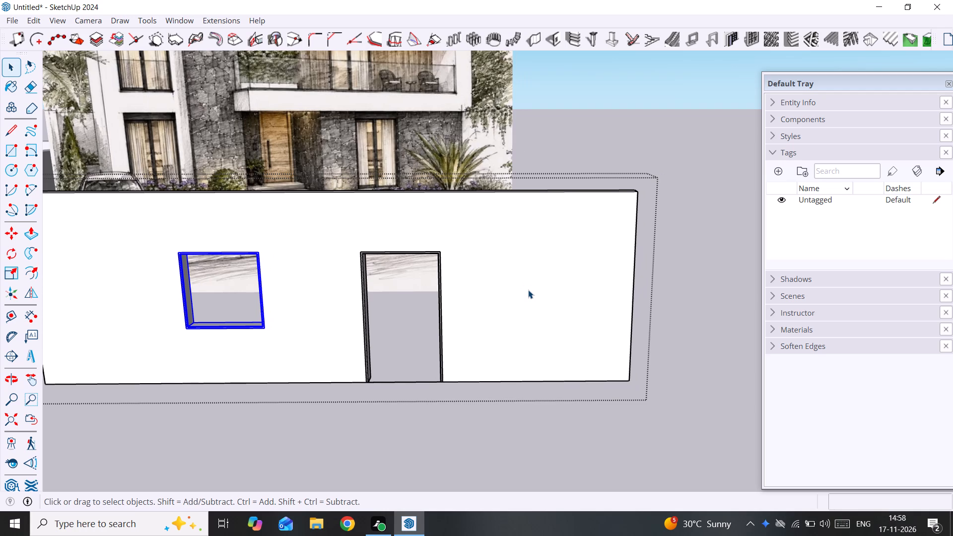
Delete the bevelled-edge door frame from the doorway.
scroll(362, 266, "up", 8)
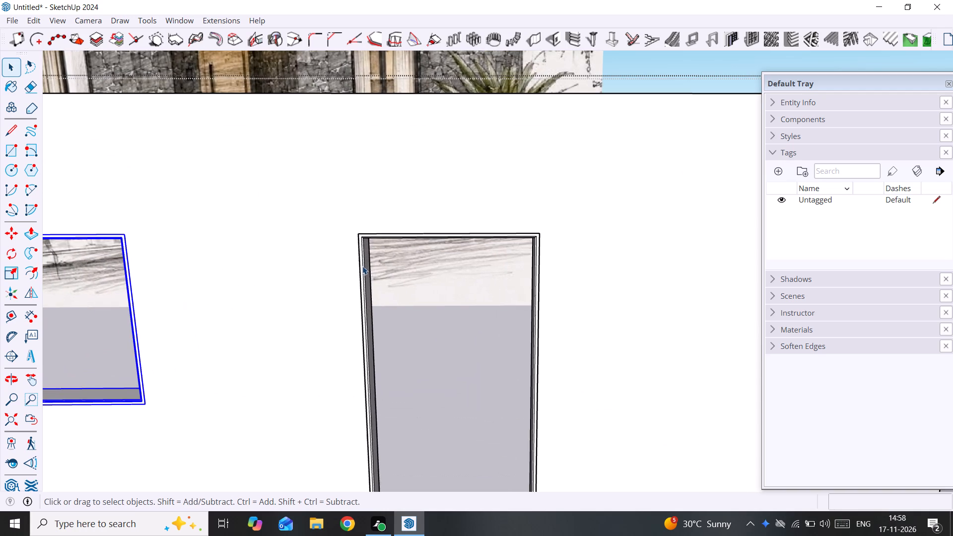
left_click(362, 266)
key("Delete")
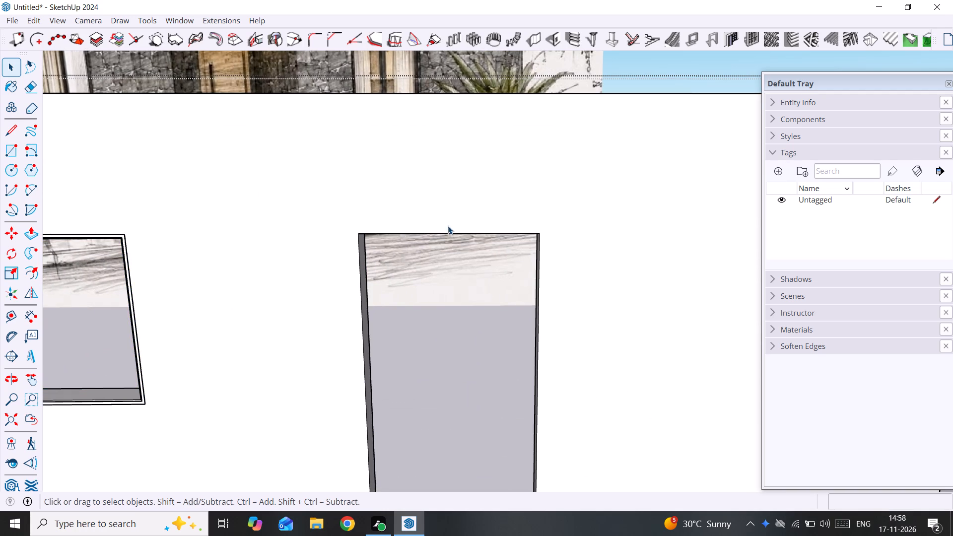
Draw a 7' by 4' rectangle across the empty doorway between diagonally opposite corners, closing the opening with a face.
key("r")
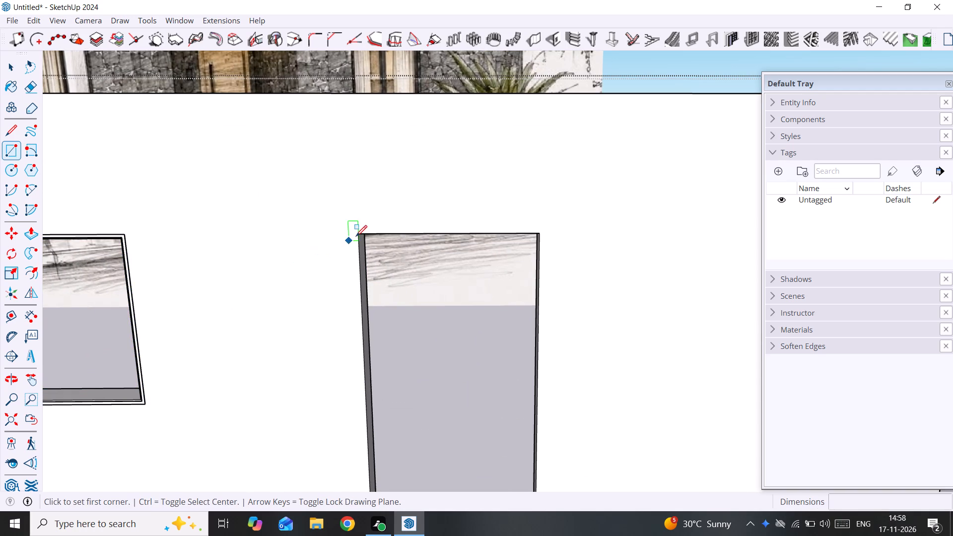
left_click(359, 234)
scroll(495, 302, "down", 7)
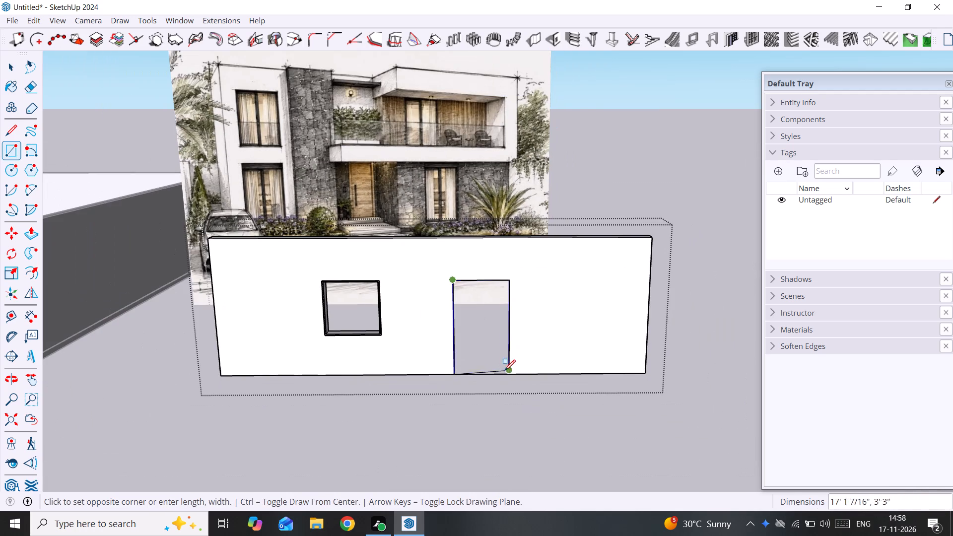
scroll(505, 373, "up", 3)
left_click(511, 373)
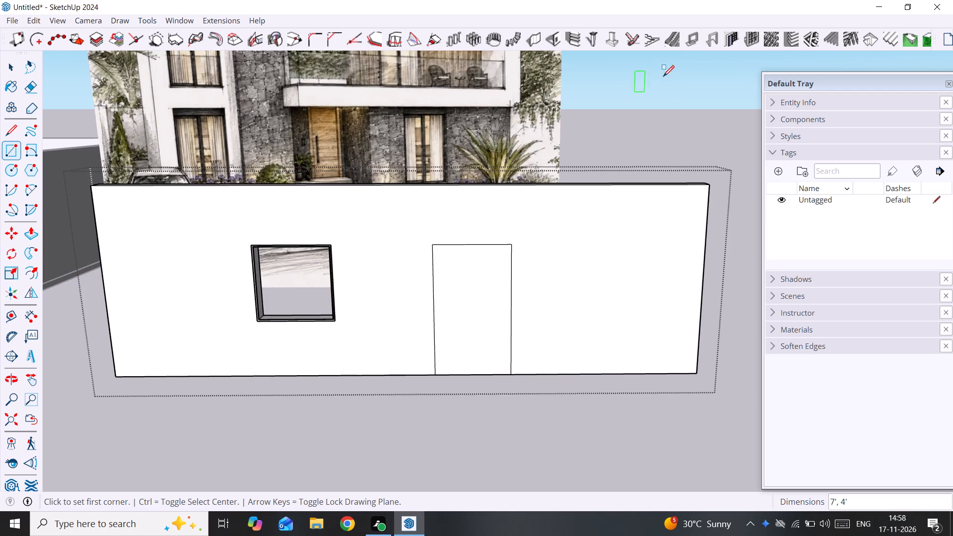
With the doorway face selected, browse the 1001bit preset door and window frames and choose type 0, the plain column-divided frame.
key("space")
left_click(487, 270)
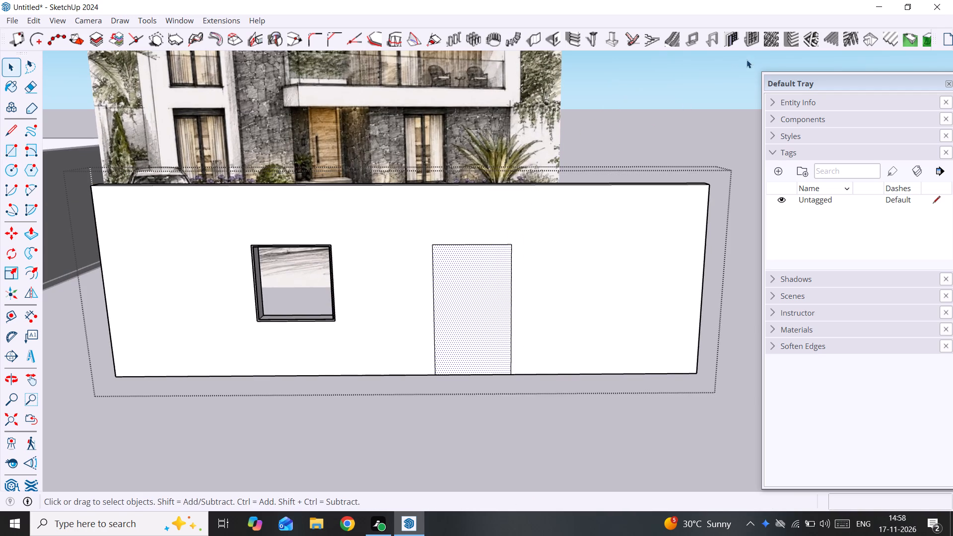
left_click(726, 45)
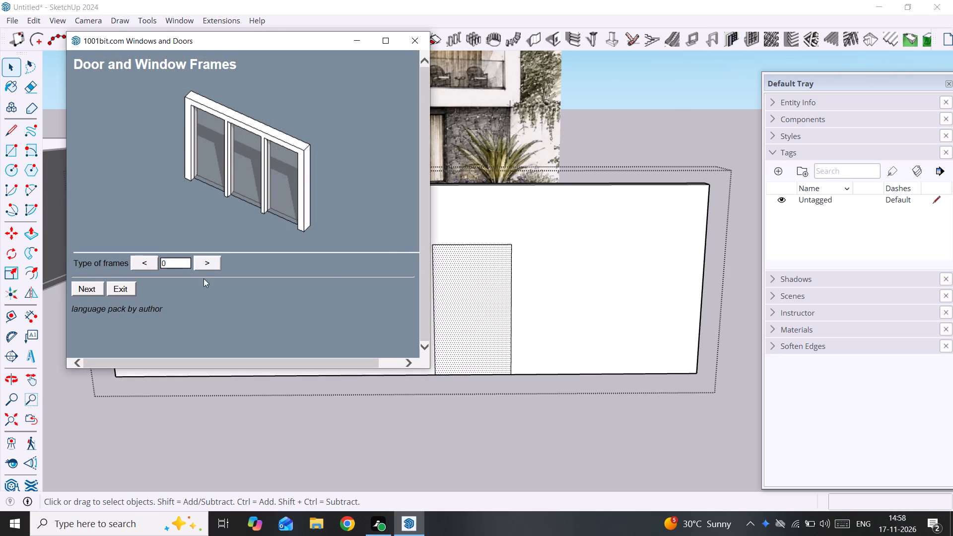
left_click(206, 265)
left_click(208, 263)
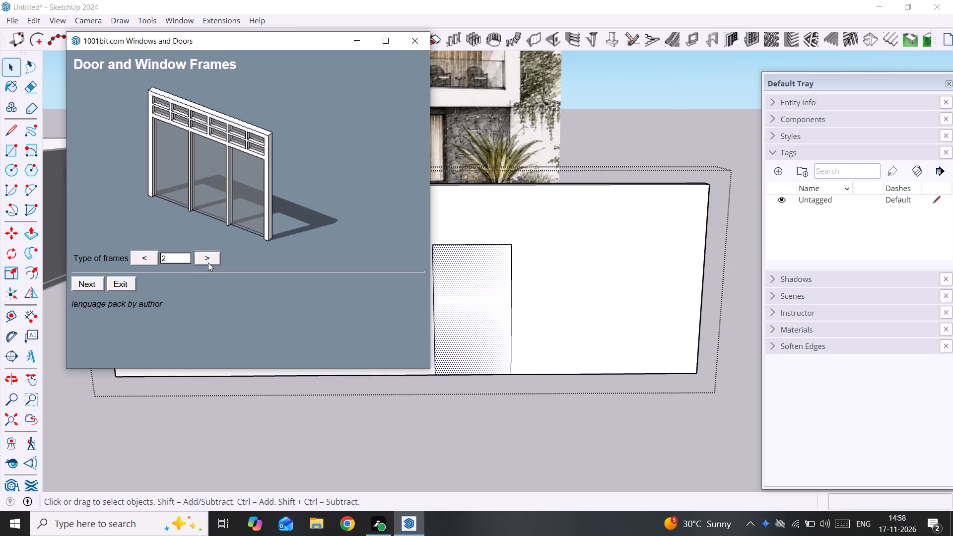
left_click(209, 261)
left_click(209, 261)
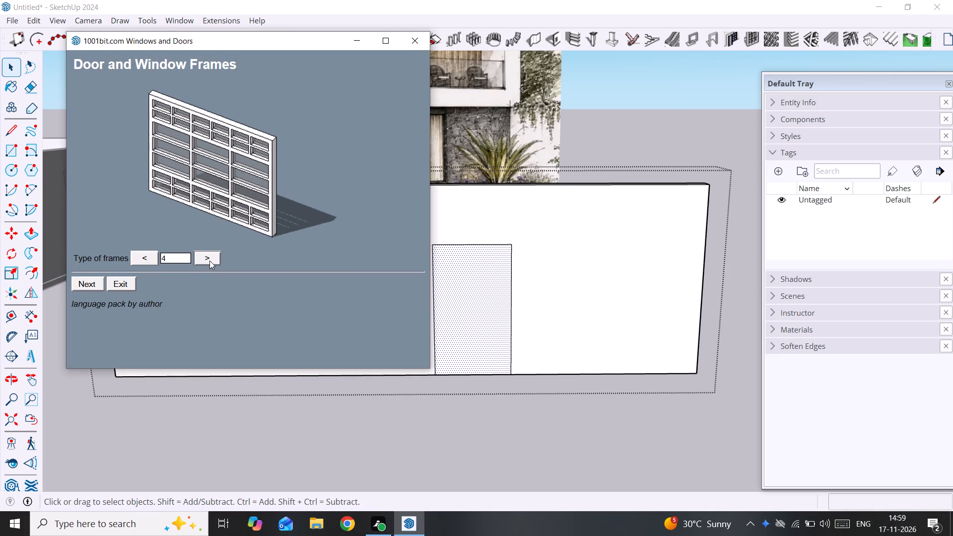
left_click(209, 261)
left_click(209, 261)
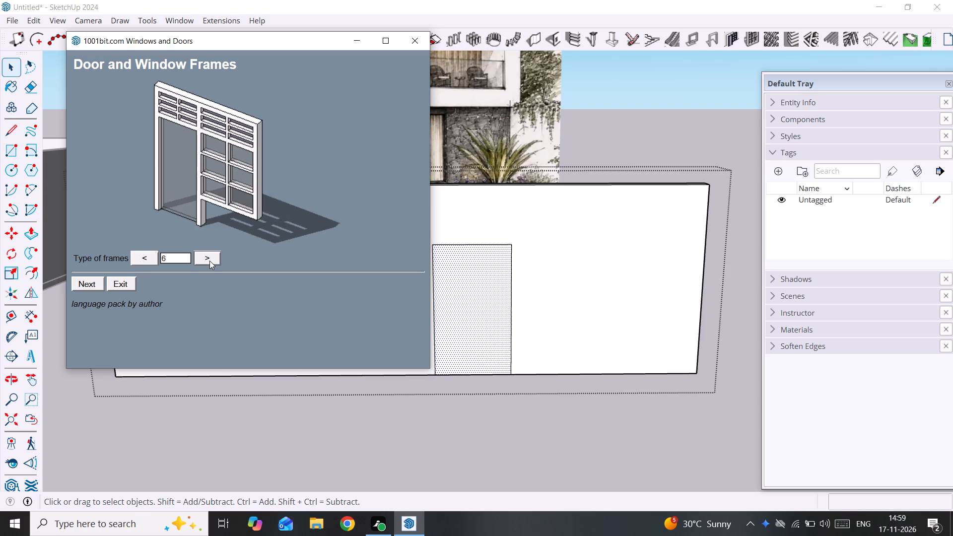
left_click(209, 261)
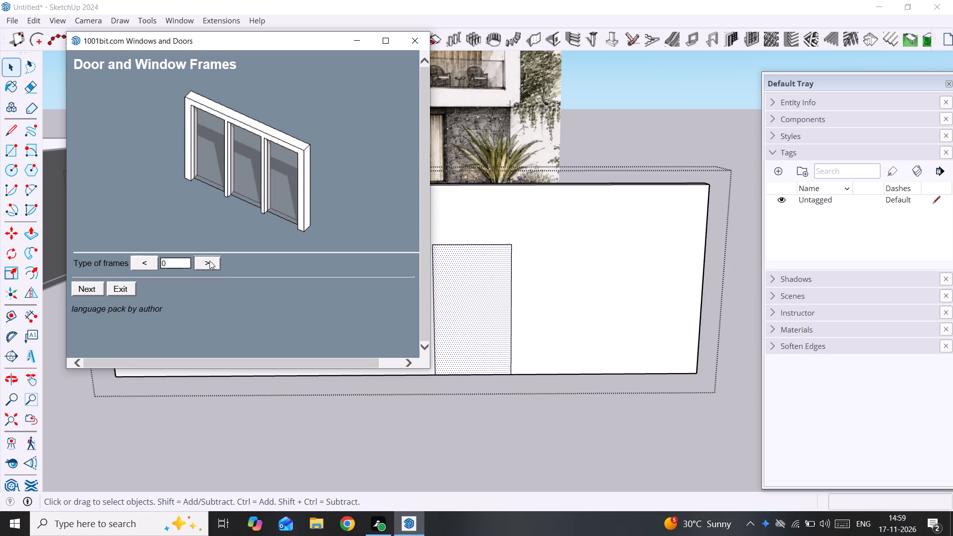
left_click(209, 261)
left_click(209, 261)
left_click(209, 261)
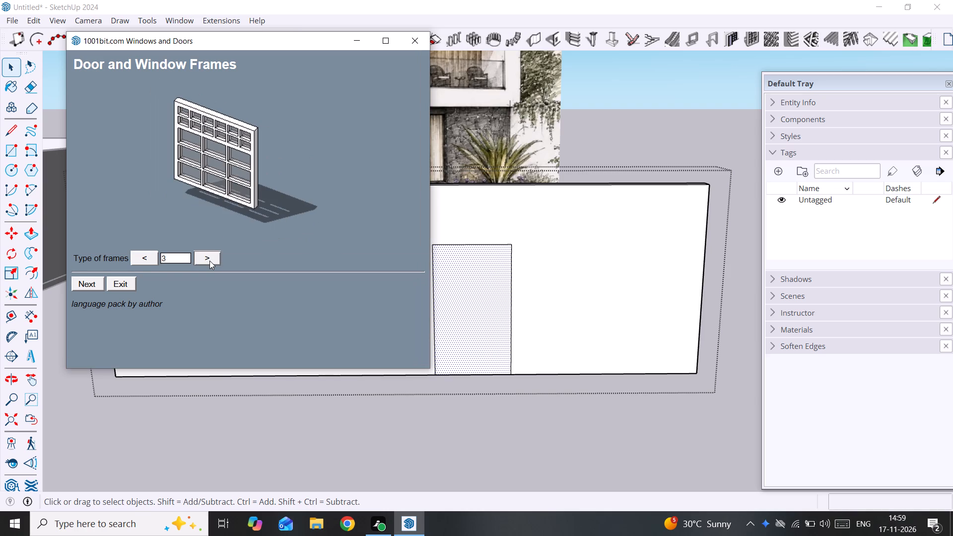
left_click(209, 261)
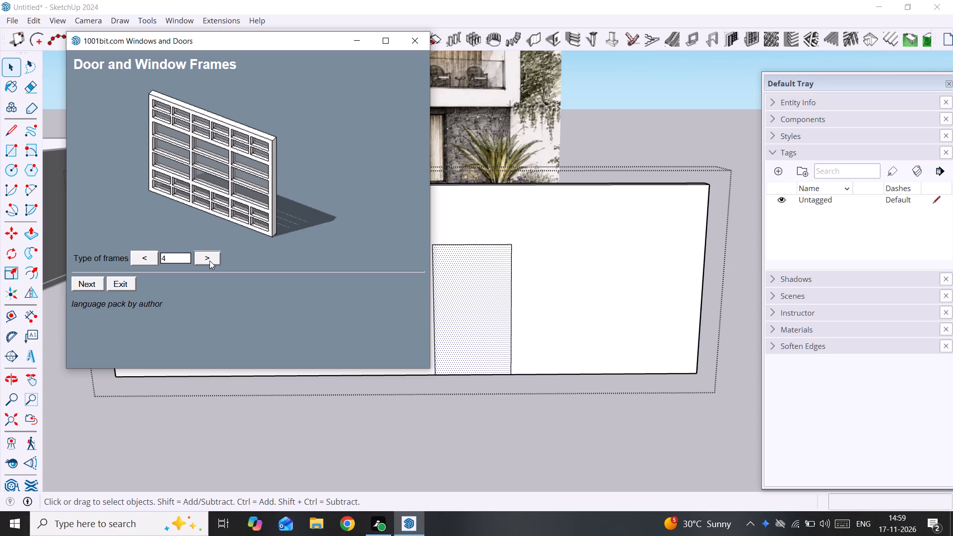
left_click(209, 261)
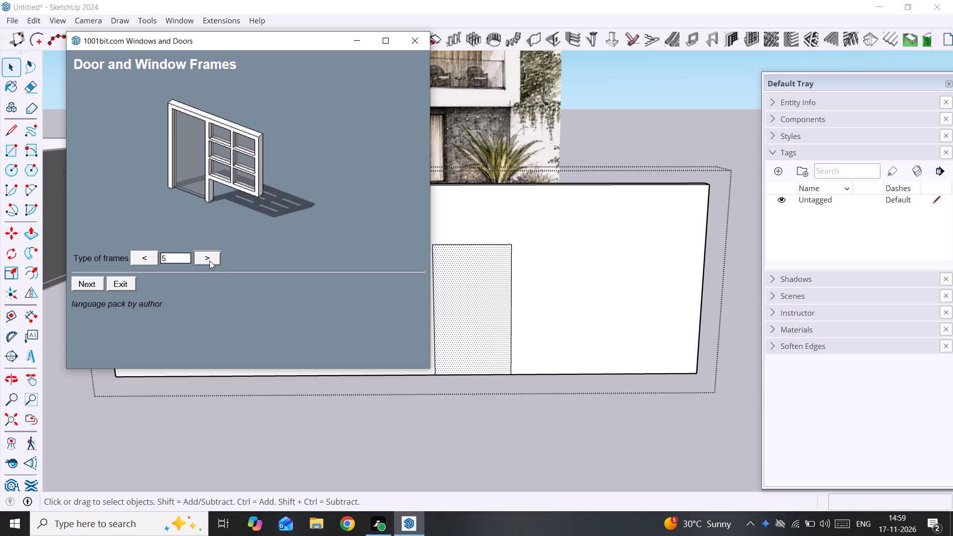
left_click(209, 261)
left_click(209, 261)
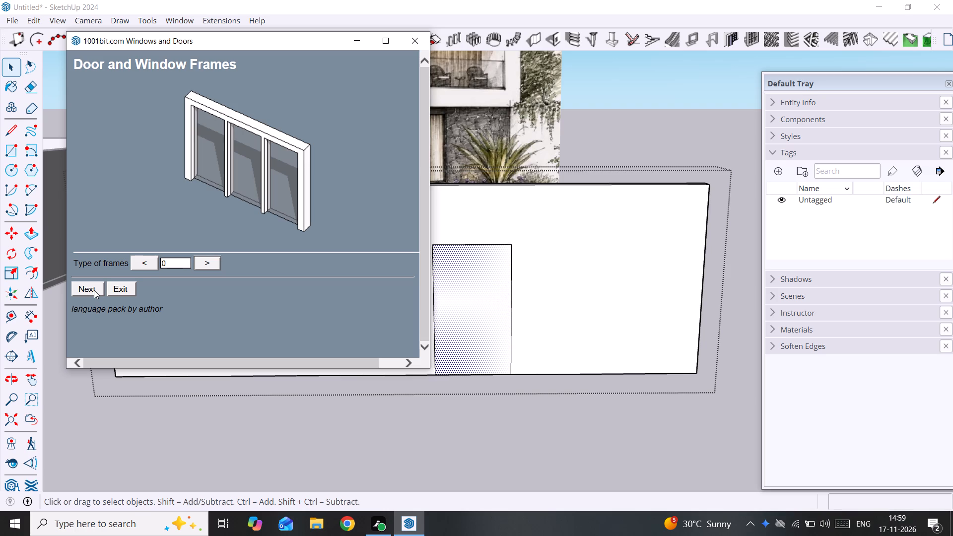
left_click(94, 290)
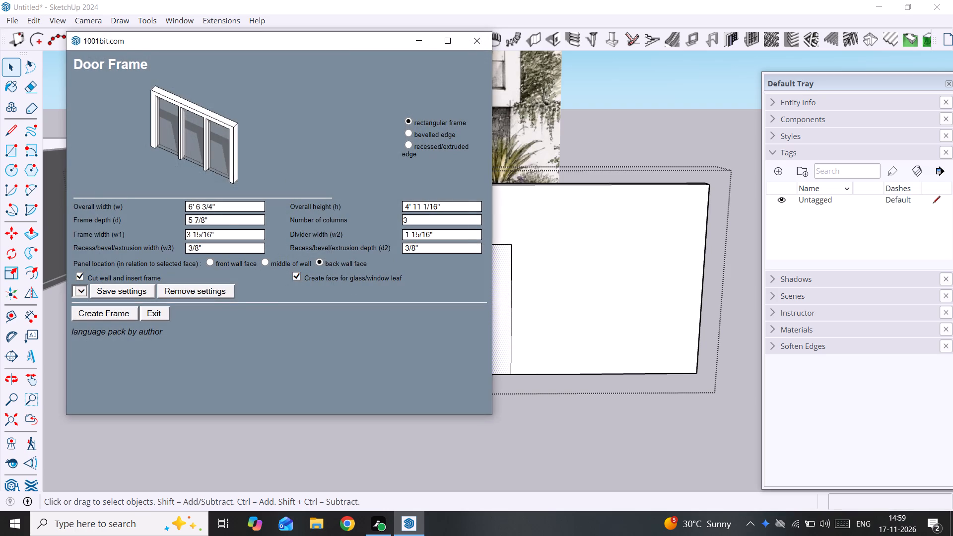
Set the door frame's depth to 9" and its overall height to 7'.
left_click(244, 206)
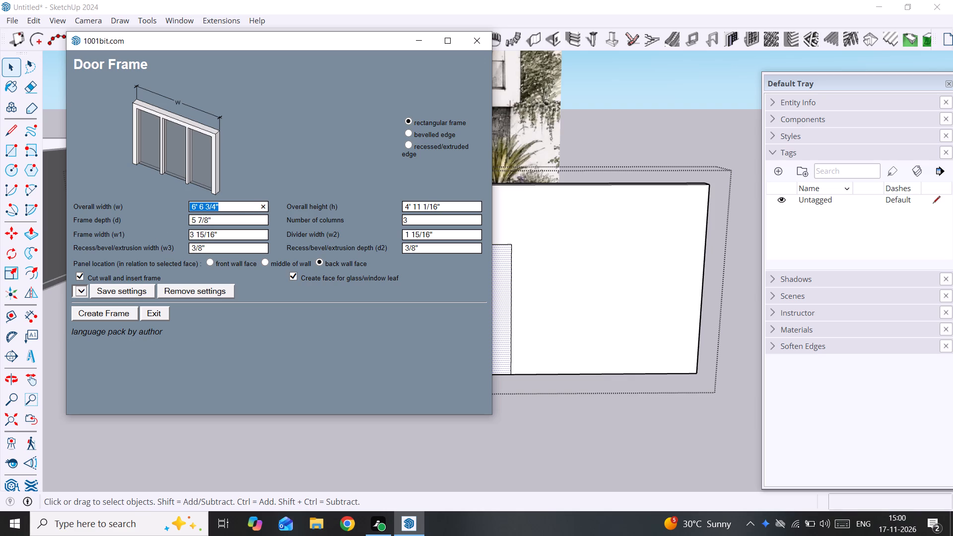
left_click(231, 221)
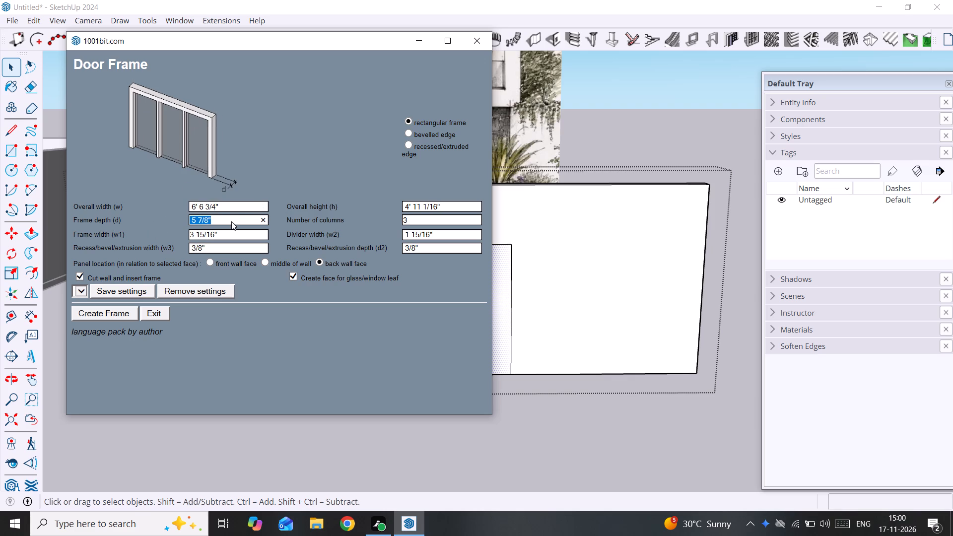
left_click(263, 218)
type("9\"")
key("Return")
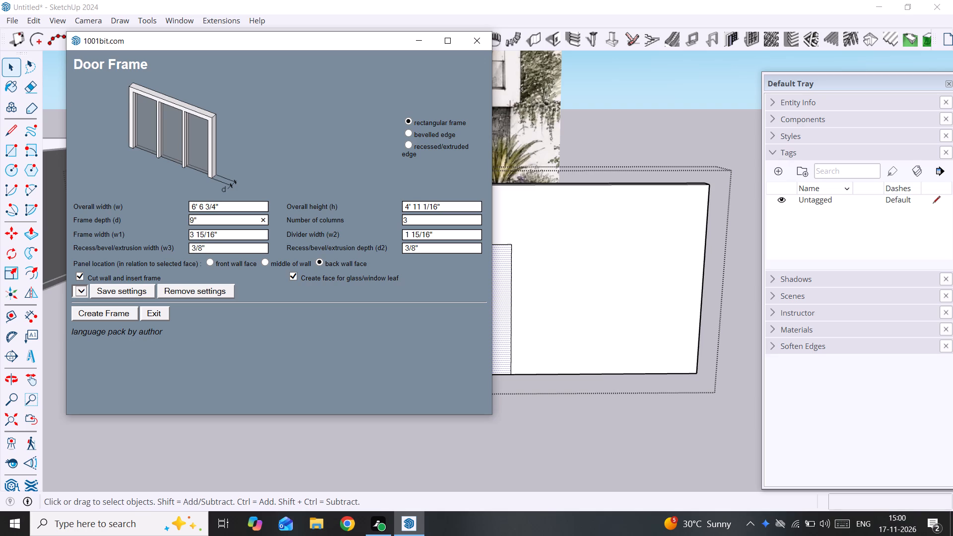
left_click(222, 237)
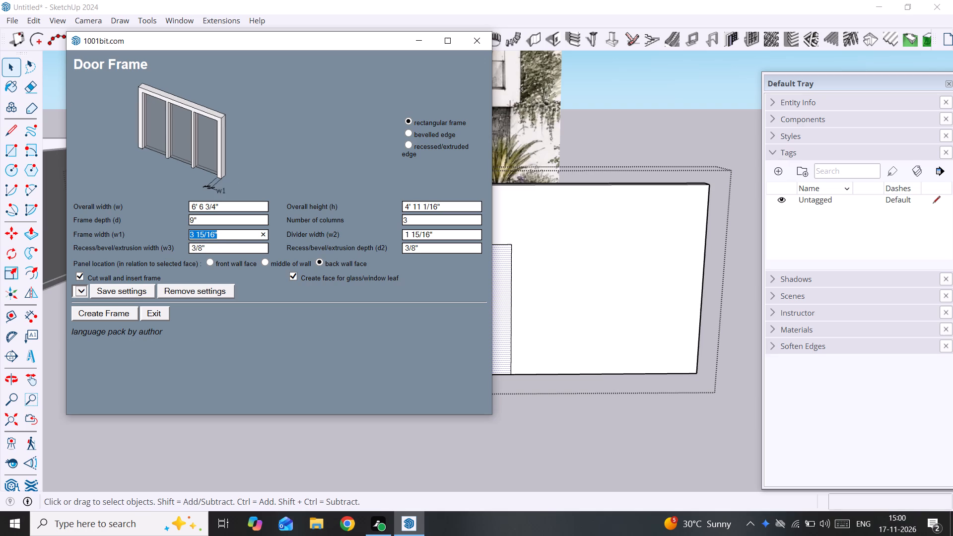
left_click(221, 251)
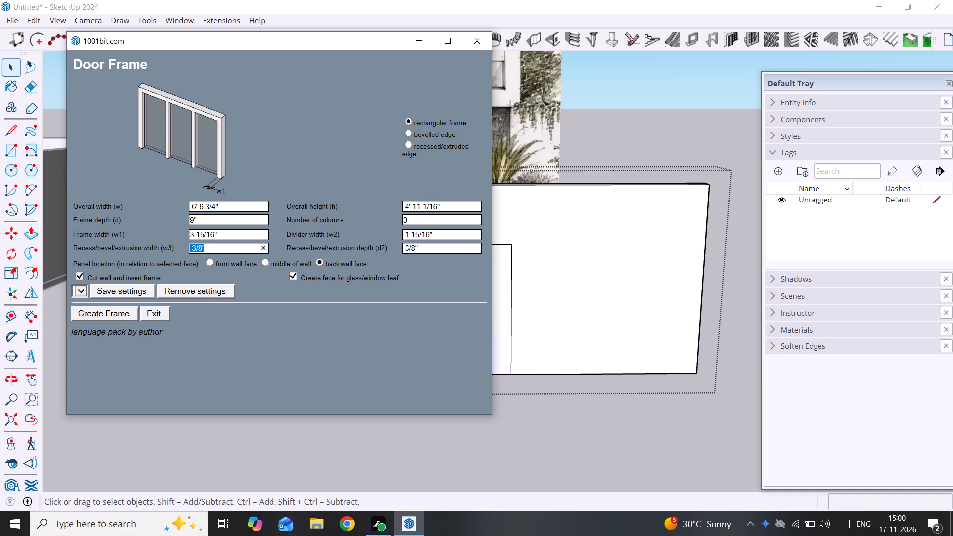
left_click(457, 206)
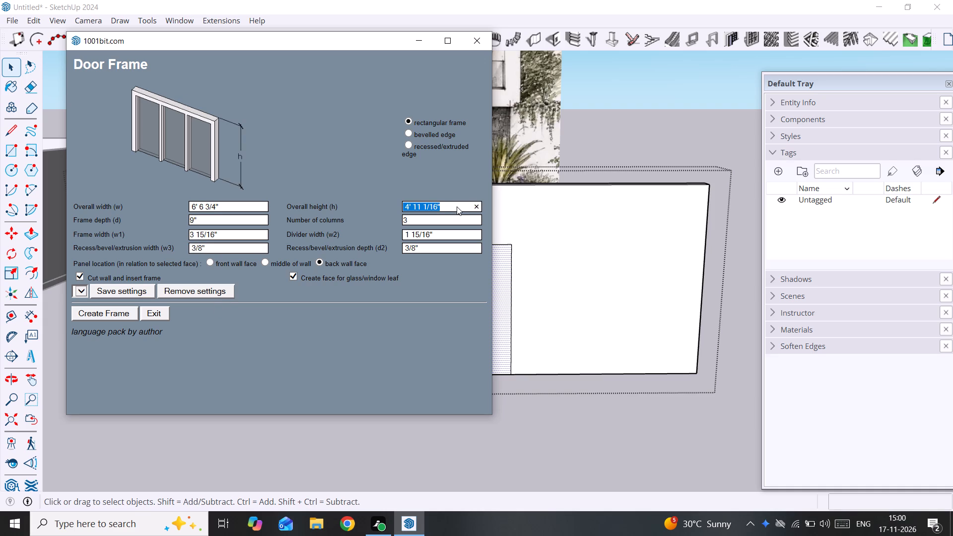
left_click(475, 206)
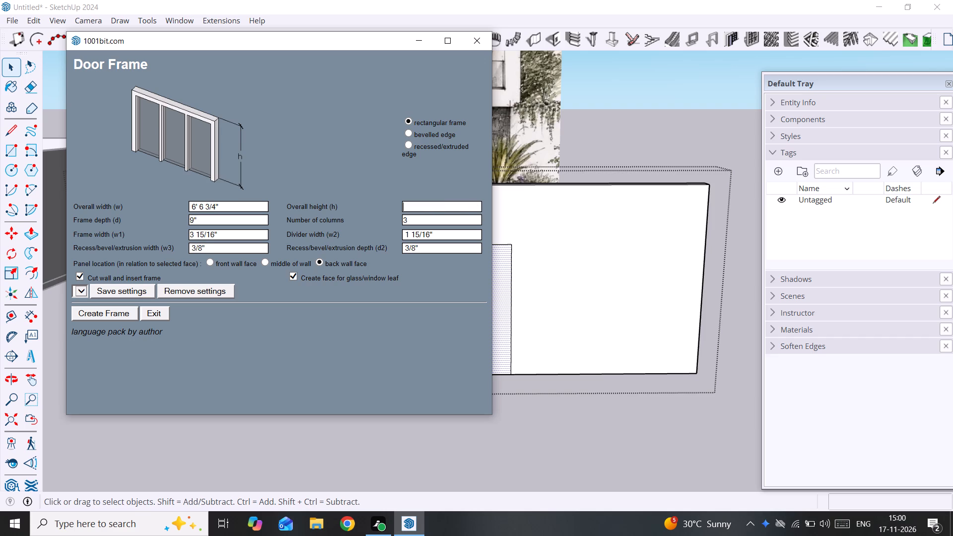
left_click(463, 205)
type("7'")
key("Return")
Set the door frame to 2 columns with its panels located at the front wall face.
left_click(424, 217)
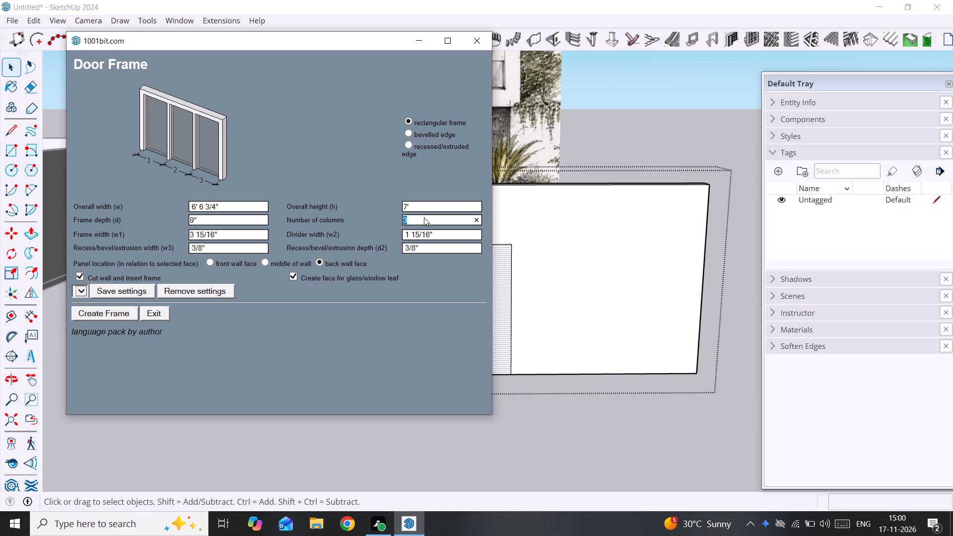
key("BackSpace")
key("2")
key("Return")
left_click(213, 261)
Create the two-column door frame and insert it into the wall beside the closed doorway, on the side away from the window.
left_click(107, 313)
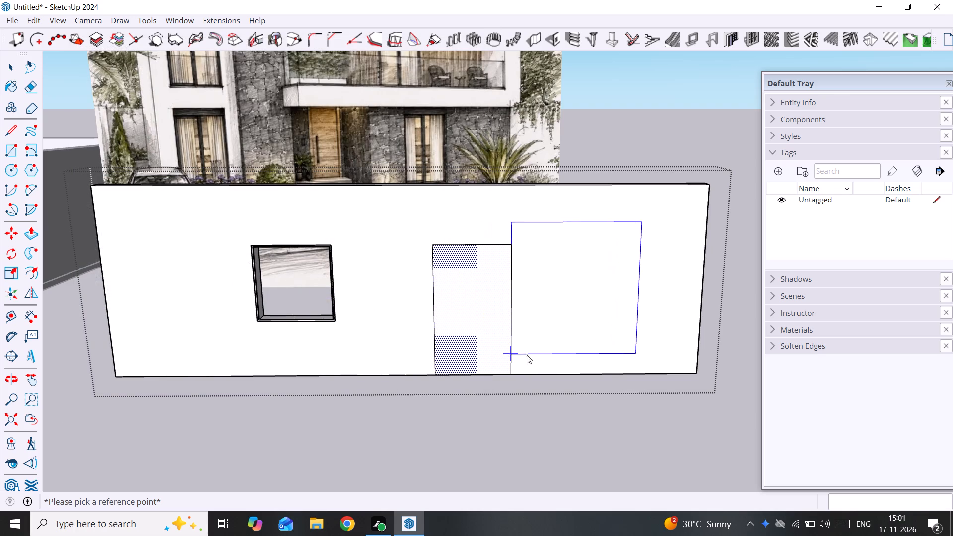
double_click(536, 356)
scroll(594, 320, "up", 3)
middle_click_drag(595, 319, 453, 324)
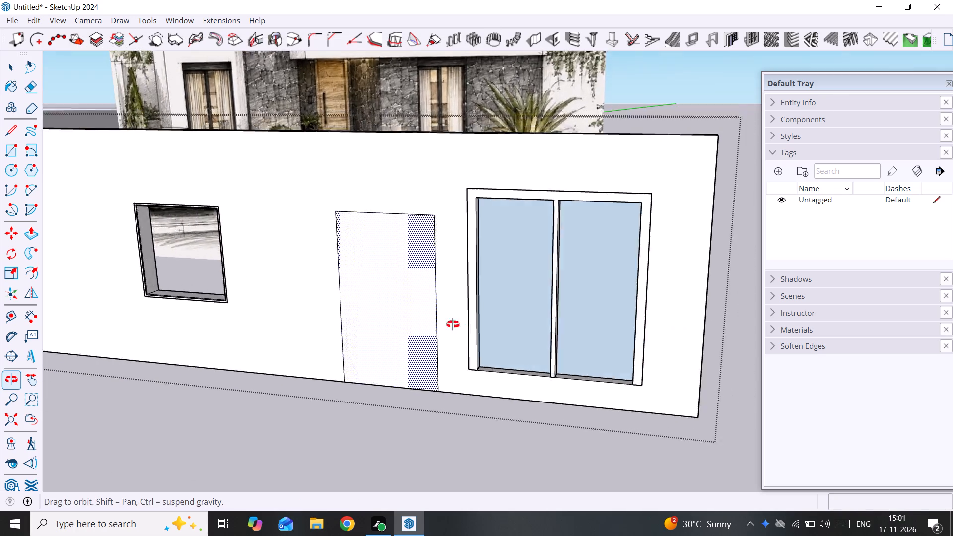
middle_click_drag(453, 324, 640, 303)
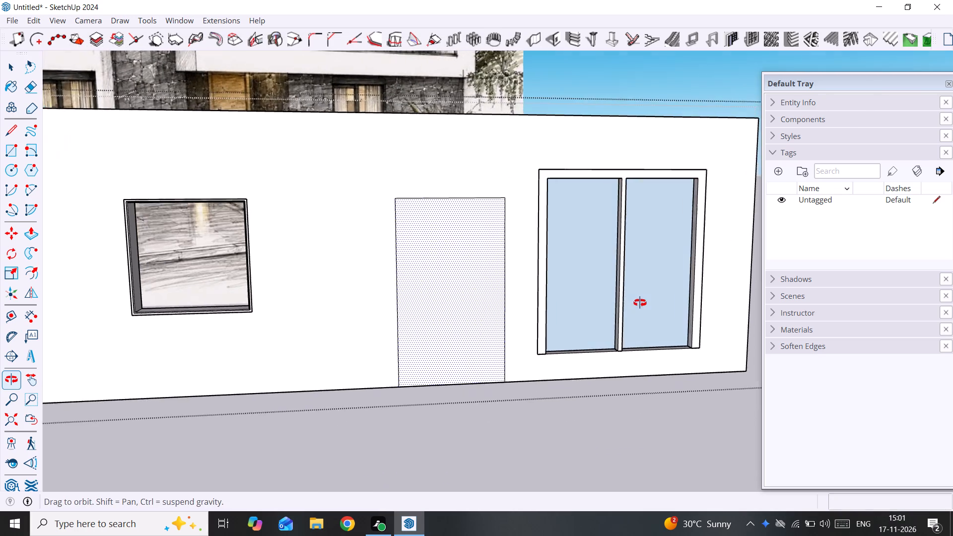
middle_click_drag(640, 303, 623, 301)
key("space")
scroll(562, 289, "down", 3)
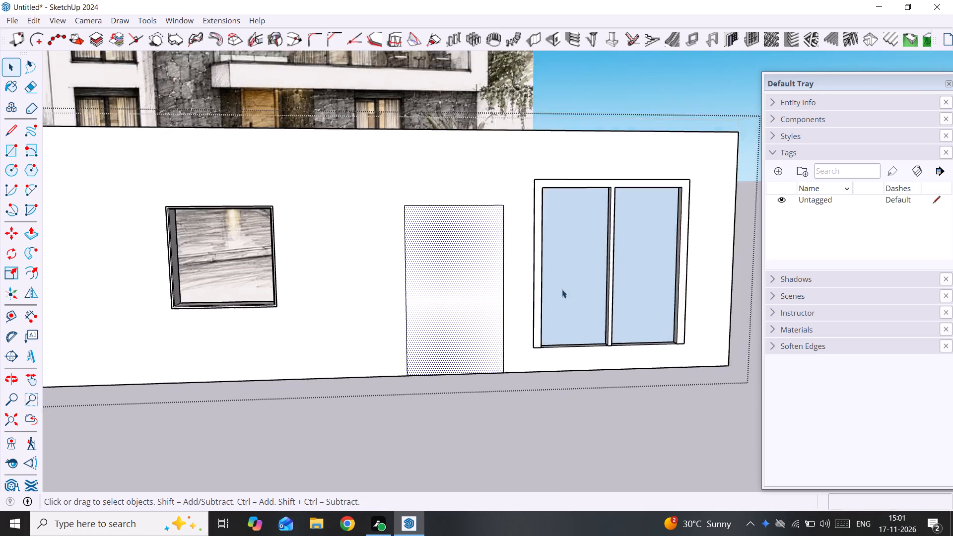
scroll(562, 289, "down", 2)
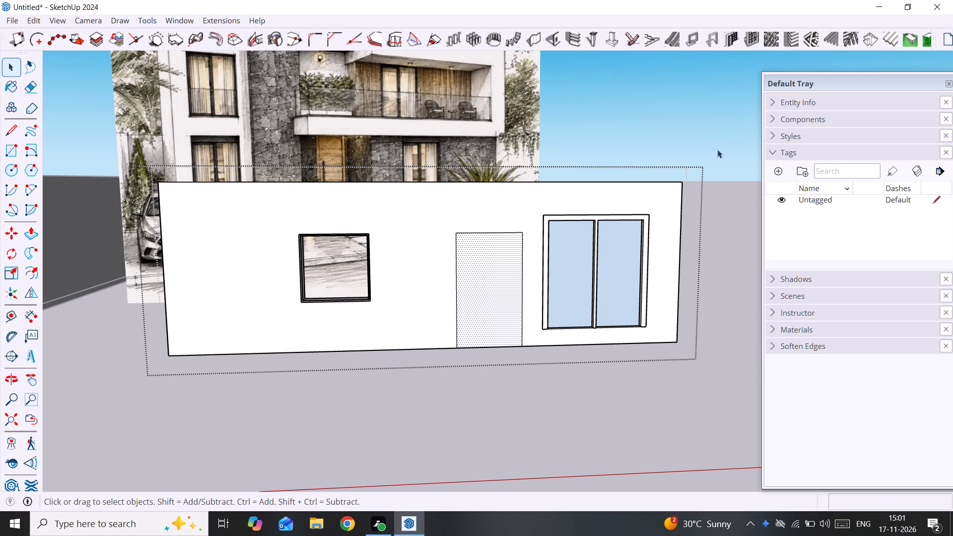
Move the two-column door frame straight down about 1' 7/16" by its lower corner onto the wall's bottom edge.
left_click(609, 221)
scroll(548, 316, "up", 6)
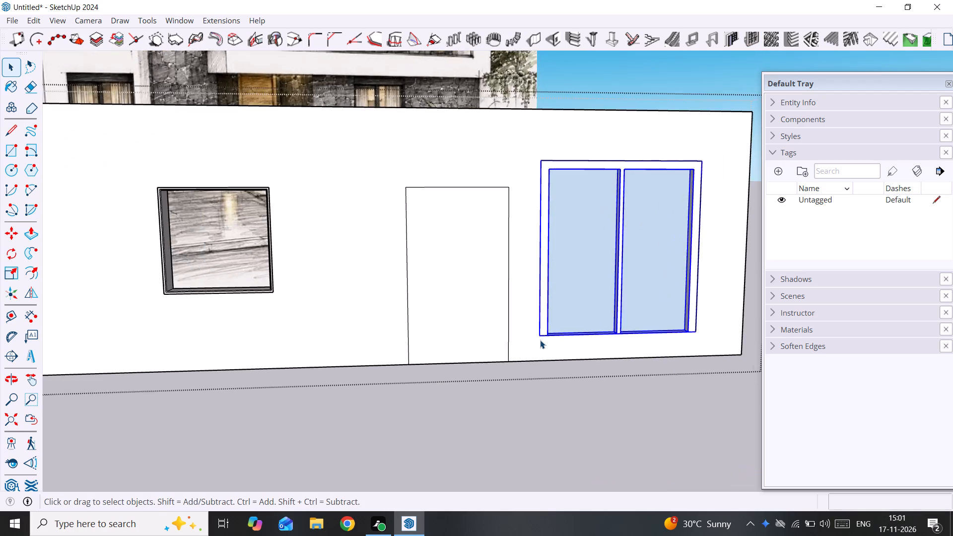
scroll(540, 340, "up", 2)
key("space")
type("m")
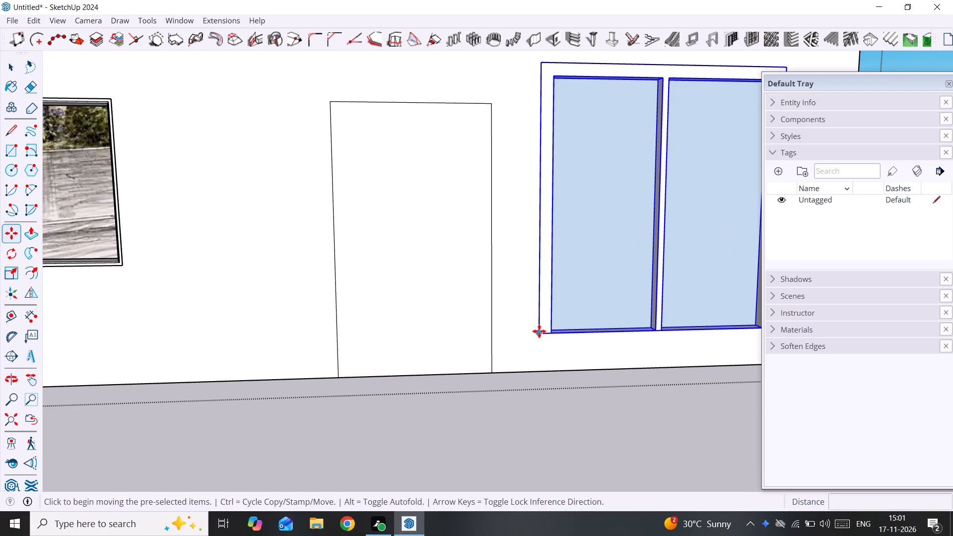
left_click(539, 331)
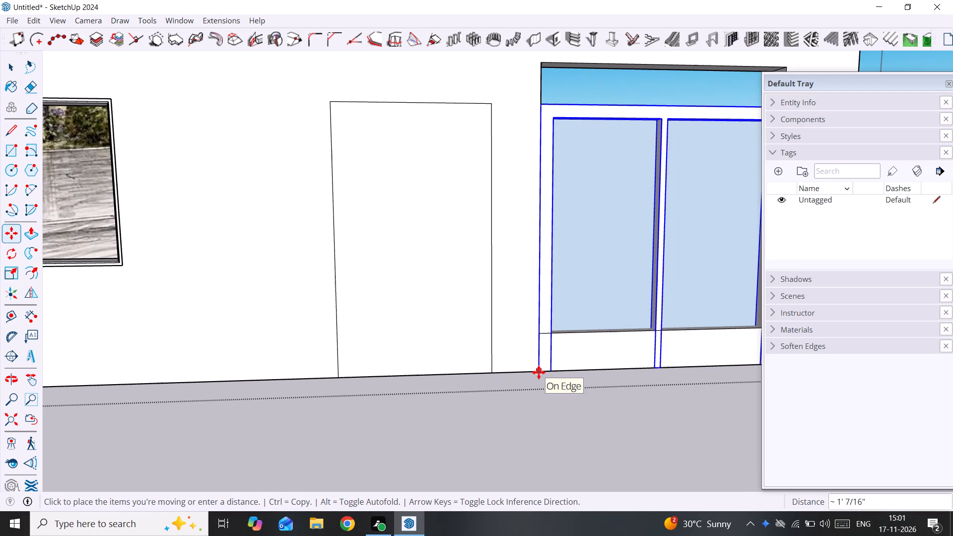
left_click(539, 372)
scroll(557, 228, "up", 2)
middle_click_drag(557, 227, 216, 279)
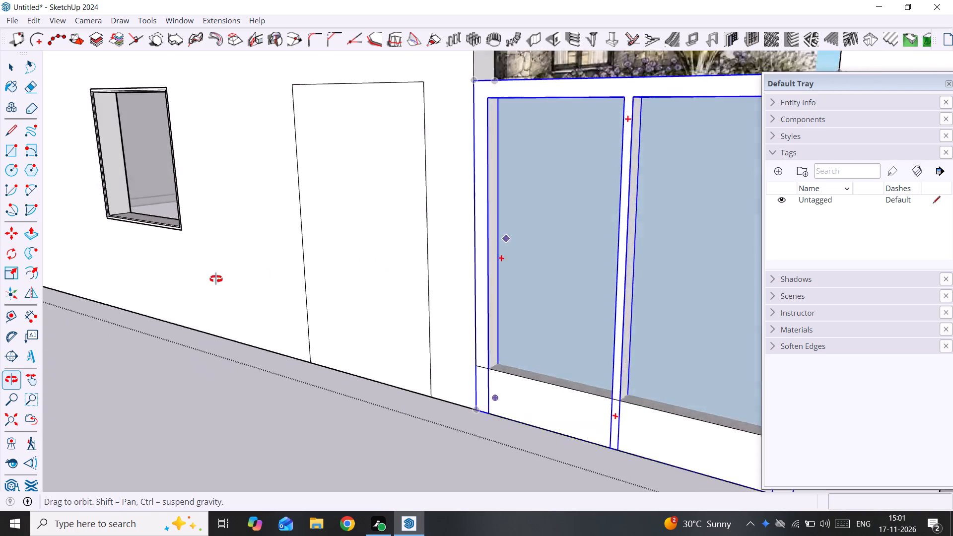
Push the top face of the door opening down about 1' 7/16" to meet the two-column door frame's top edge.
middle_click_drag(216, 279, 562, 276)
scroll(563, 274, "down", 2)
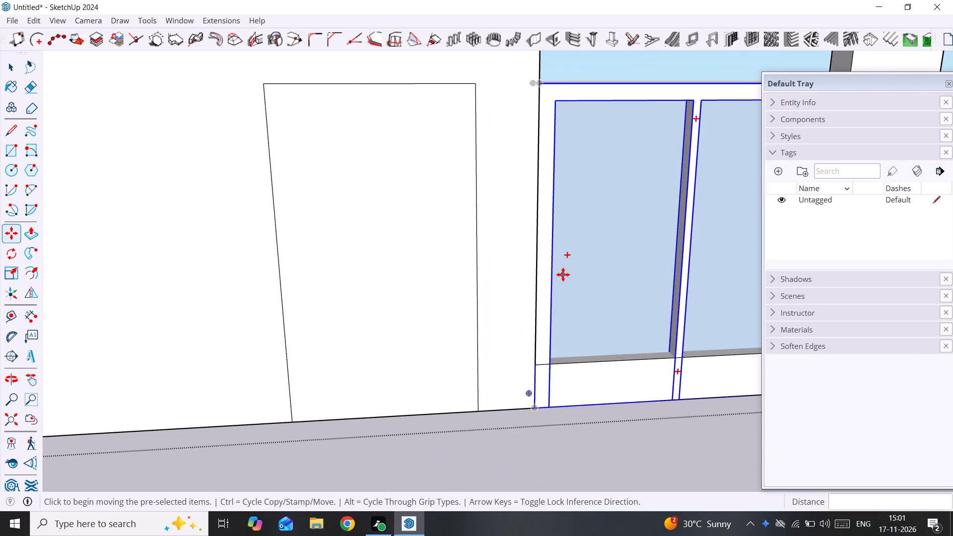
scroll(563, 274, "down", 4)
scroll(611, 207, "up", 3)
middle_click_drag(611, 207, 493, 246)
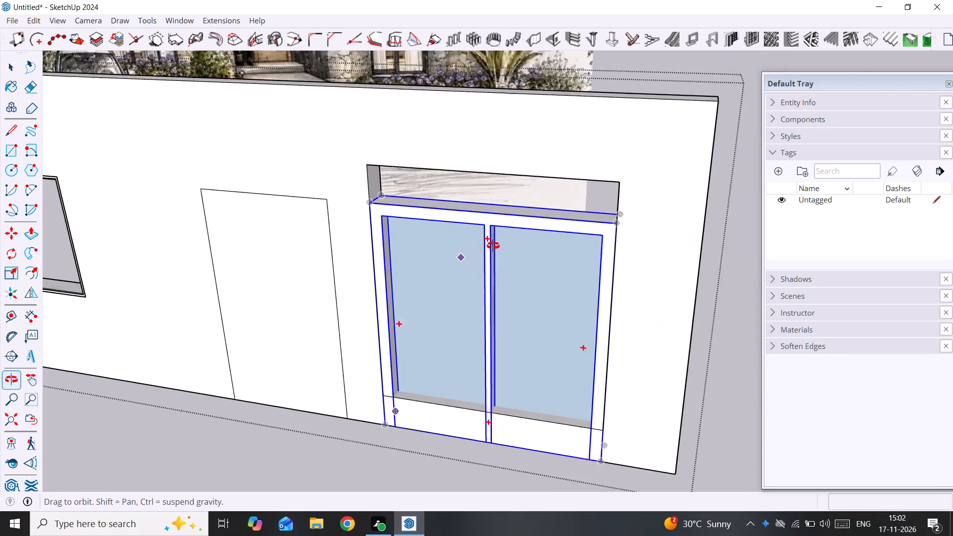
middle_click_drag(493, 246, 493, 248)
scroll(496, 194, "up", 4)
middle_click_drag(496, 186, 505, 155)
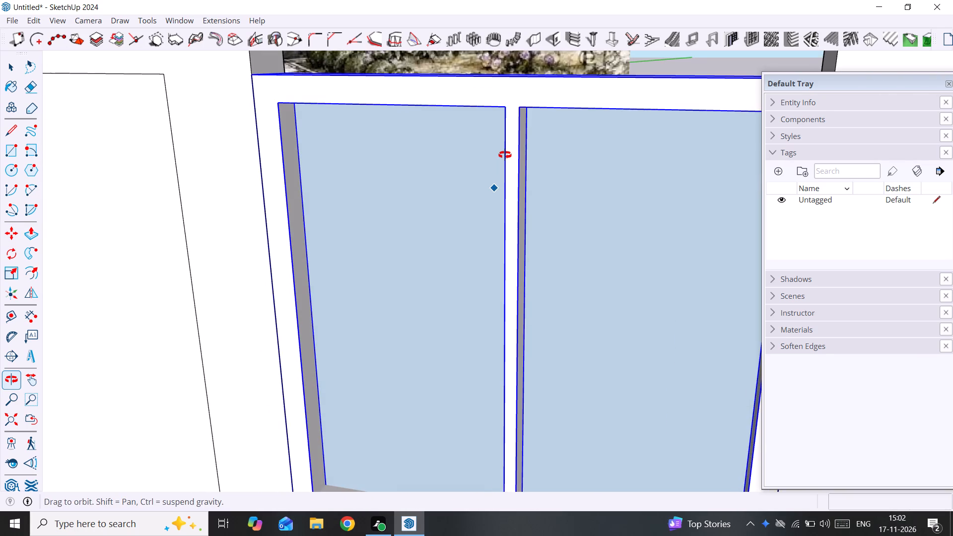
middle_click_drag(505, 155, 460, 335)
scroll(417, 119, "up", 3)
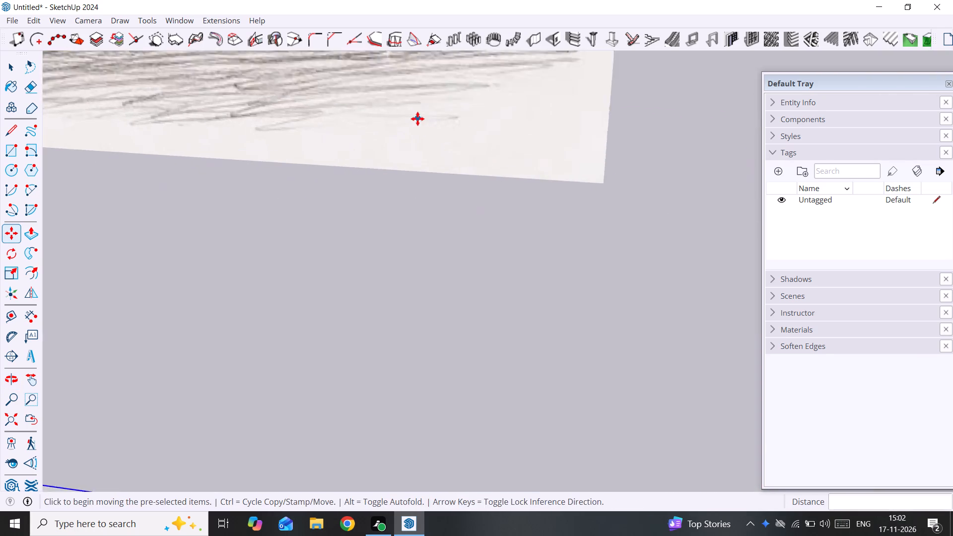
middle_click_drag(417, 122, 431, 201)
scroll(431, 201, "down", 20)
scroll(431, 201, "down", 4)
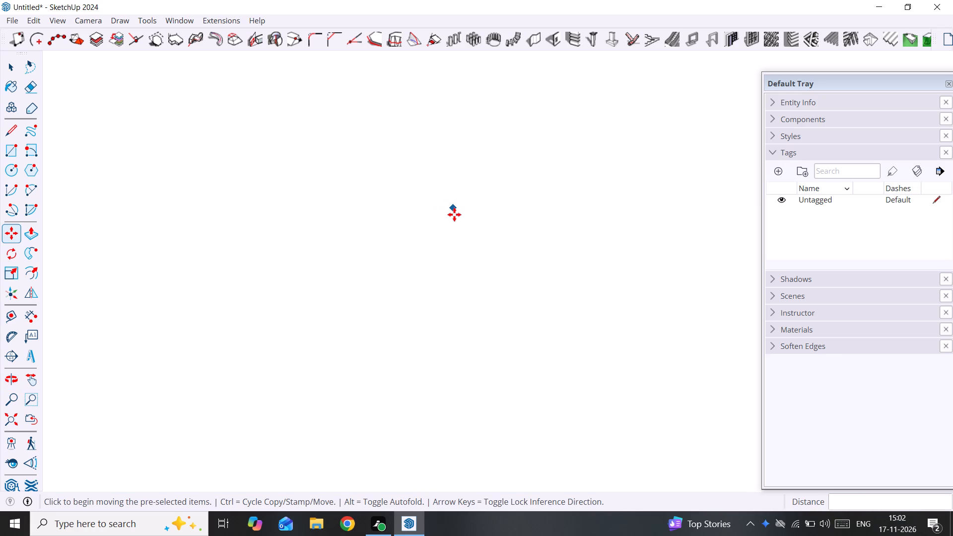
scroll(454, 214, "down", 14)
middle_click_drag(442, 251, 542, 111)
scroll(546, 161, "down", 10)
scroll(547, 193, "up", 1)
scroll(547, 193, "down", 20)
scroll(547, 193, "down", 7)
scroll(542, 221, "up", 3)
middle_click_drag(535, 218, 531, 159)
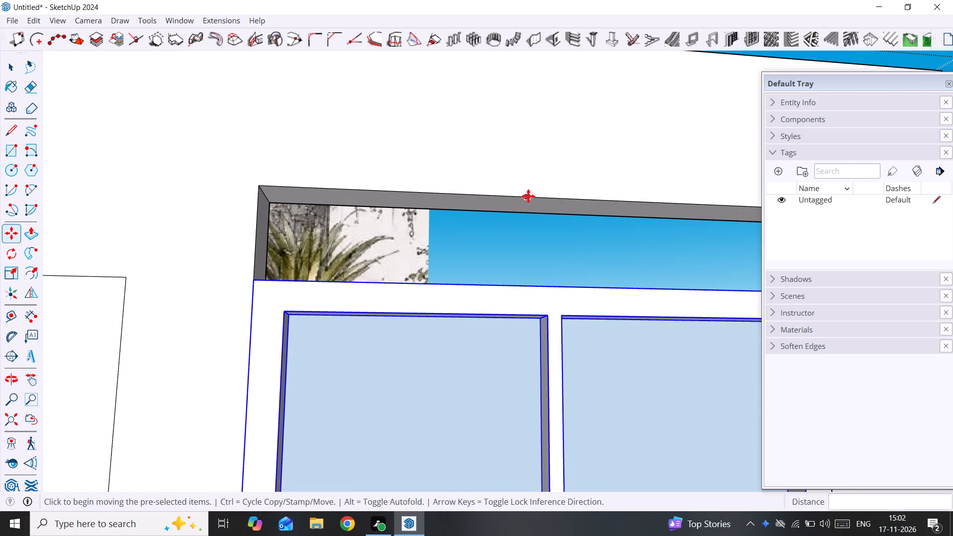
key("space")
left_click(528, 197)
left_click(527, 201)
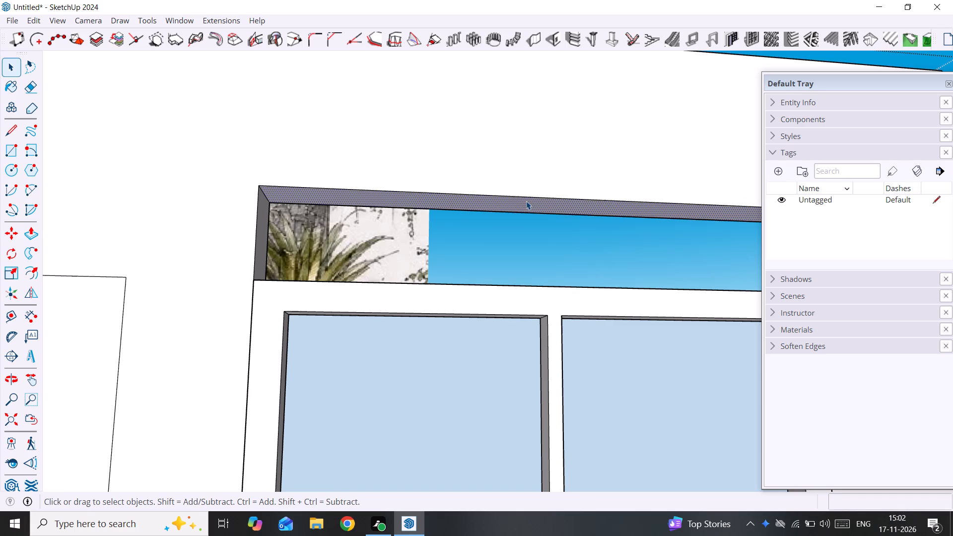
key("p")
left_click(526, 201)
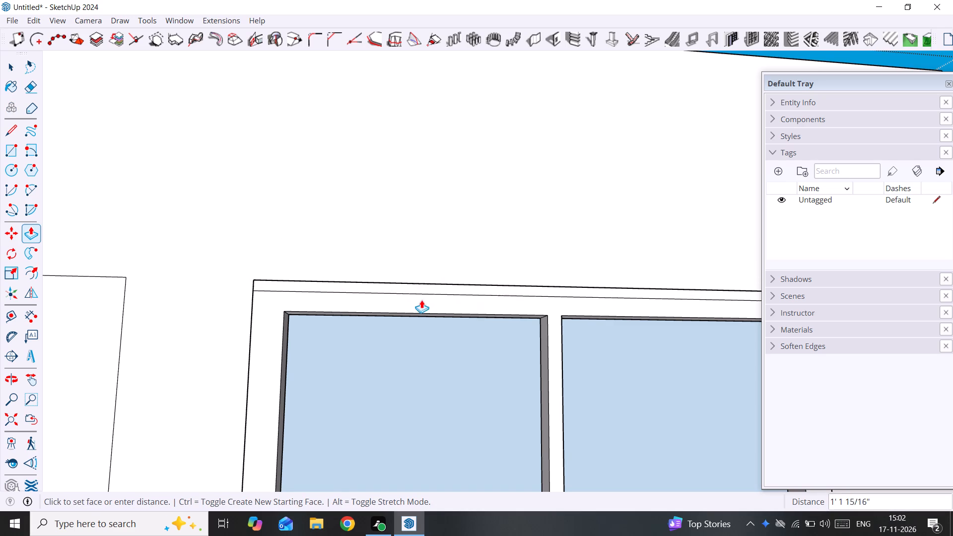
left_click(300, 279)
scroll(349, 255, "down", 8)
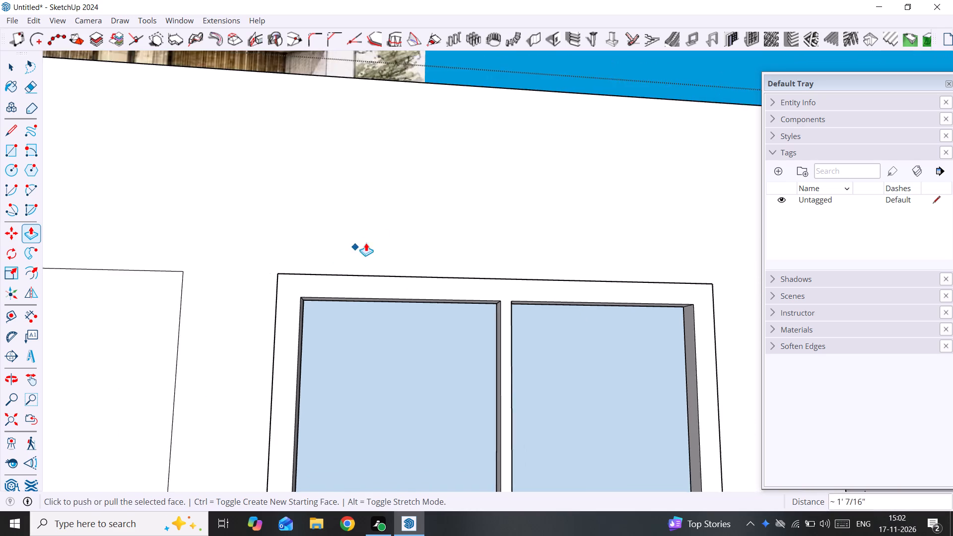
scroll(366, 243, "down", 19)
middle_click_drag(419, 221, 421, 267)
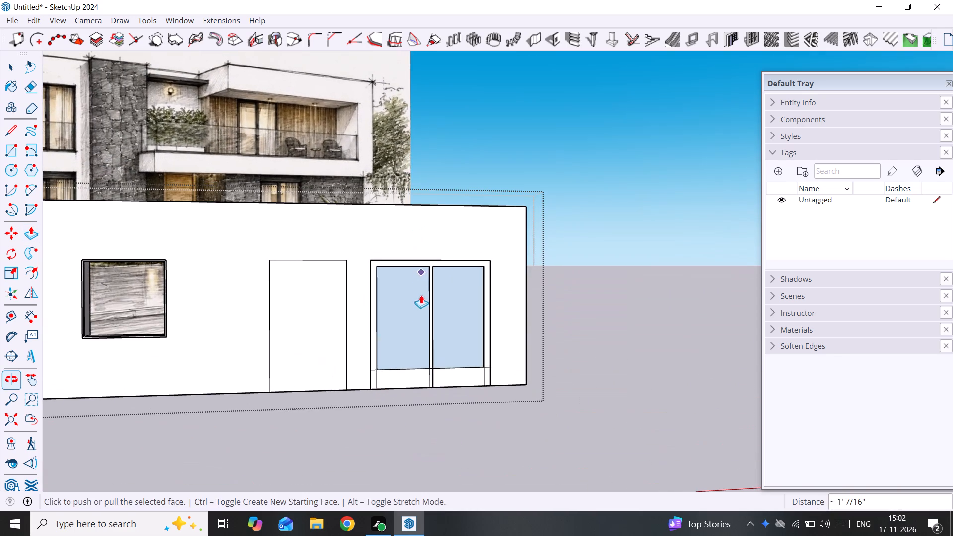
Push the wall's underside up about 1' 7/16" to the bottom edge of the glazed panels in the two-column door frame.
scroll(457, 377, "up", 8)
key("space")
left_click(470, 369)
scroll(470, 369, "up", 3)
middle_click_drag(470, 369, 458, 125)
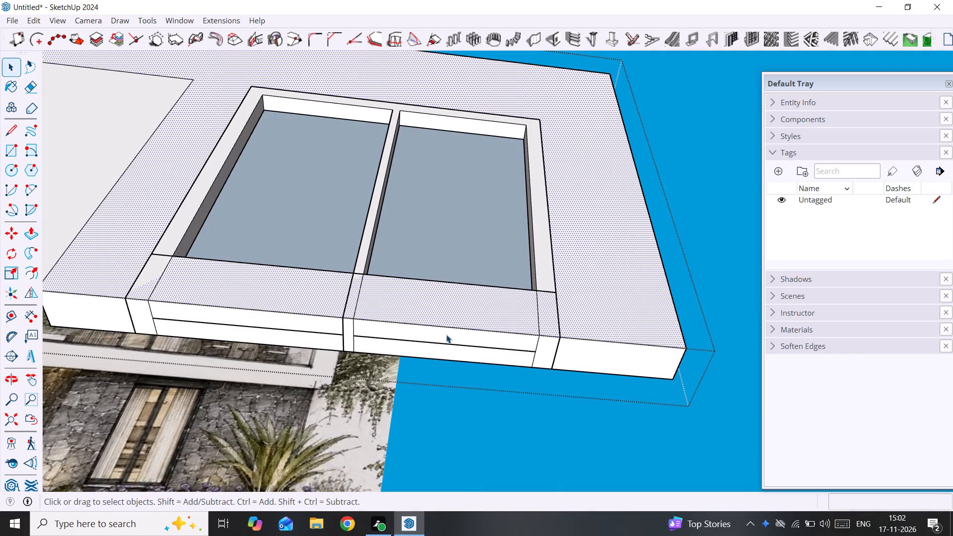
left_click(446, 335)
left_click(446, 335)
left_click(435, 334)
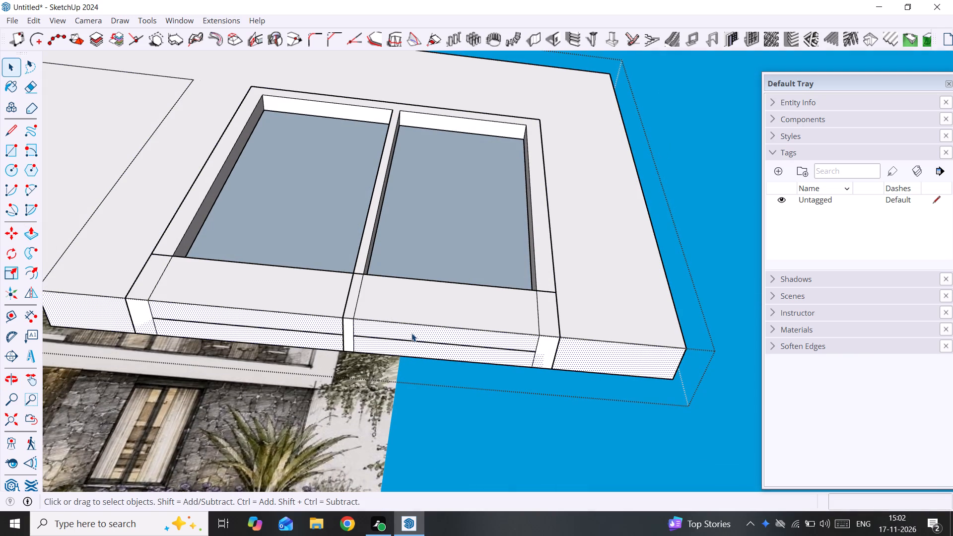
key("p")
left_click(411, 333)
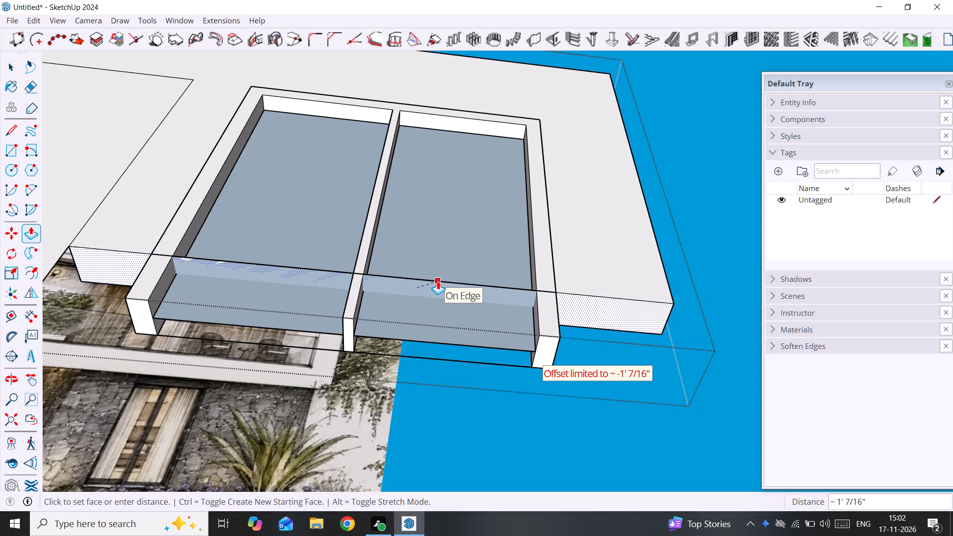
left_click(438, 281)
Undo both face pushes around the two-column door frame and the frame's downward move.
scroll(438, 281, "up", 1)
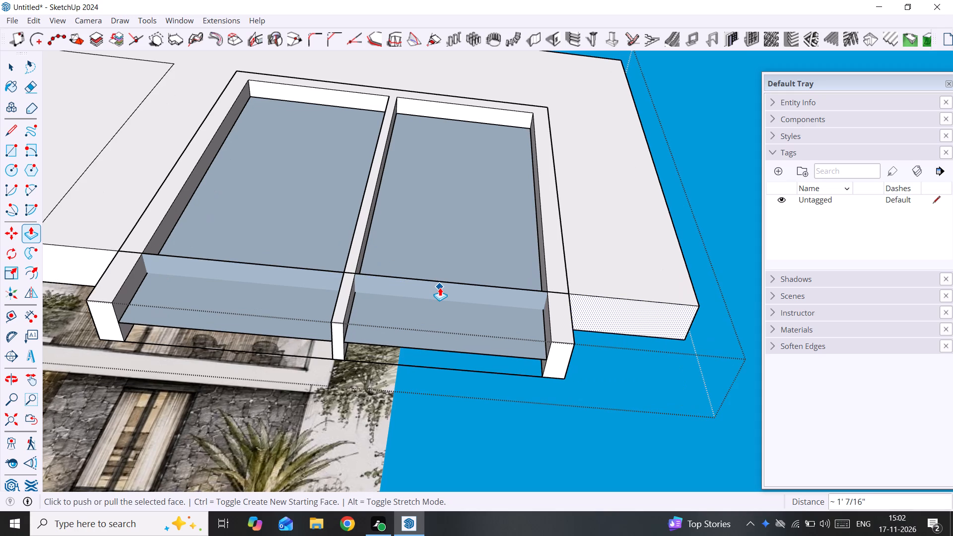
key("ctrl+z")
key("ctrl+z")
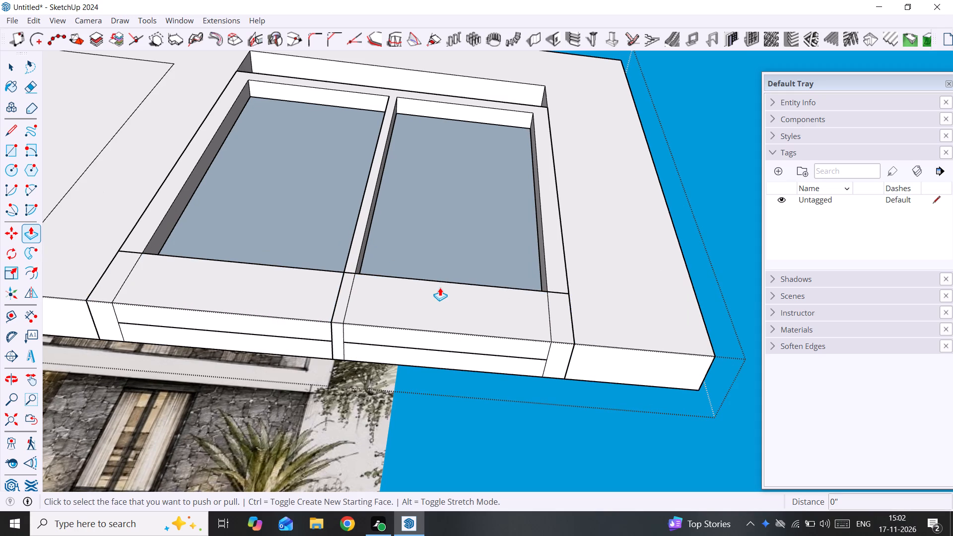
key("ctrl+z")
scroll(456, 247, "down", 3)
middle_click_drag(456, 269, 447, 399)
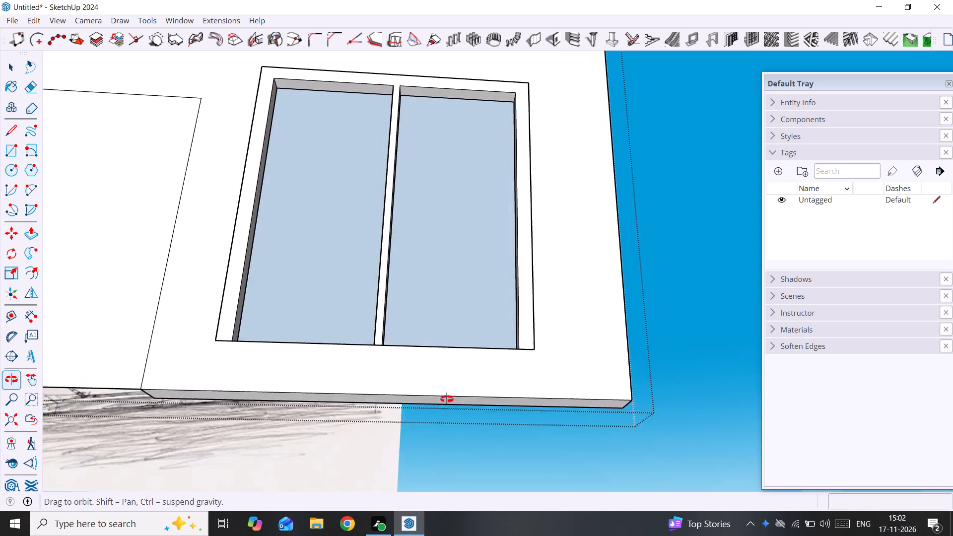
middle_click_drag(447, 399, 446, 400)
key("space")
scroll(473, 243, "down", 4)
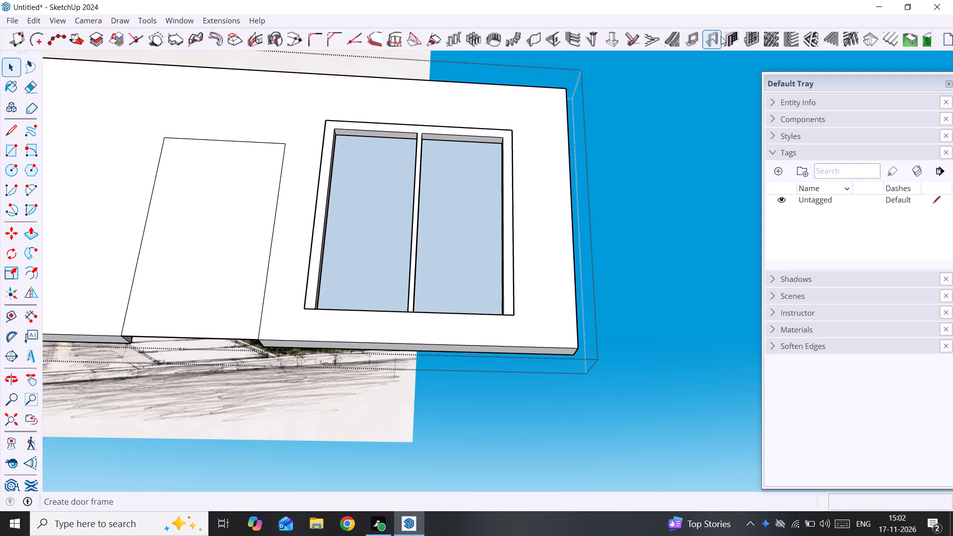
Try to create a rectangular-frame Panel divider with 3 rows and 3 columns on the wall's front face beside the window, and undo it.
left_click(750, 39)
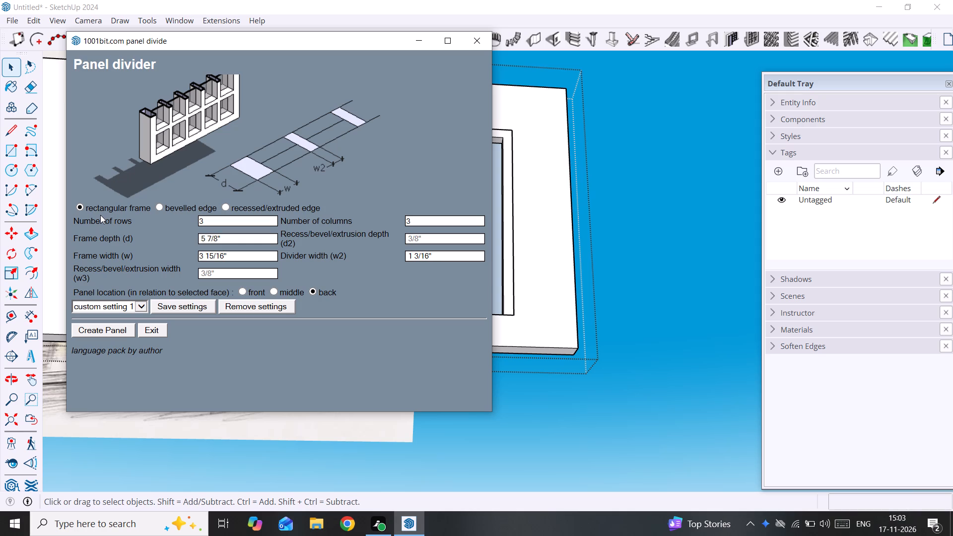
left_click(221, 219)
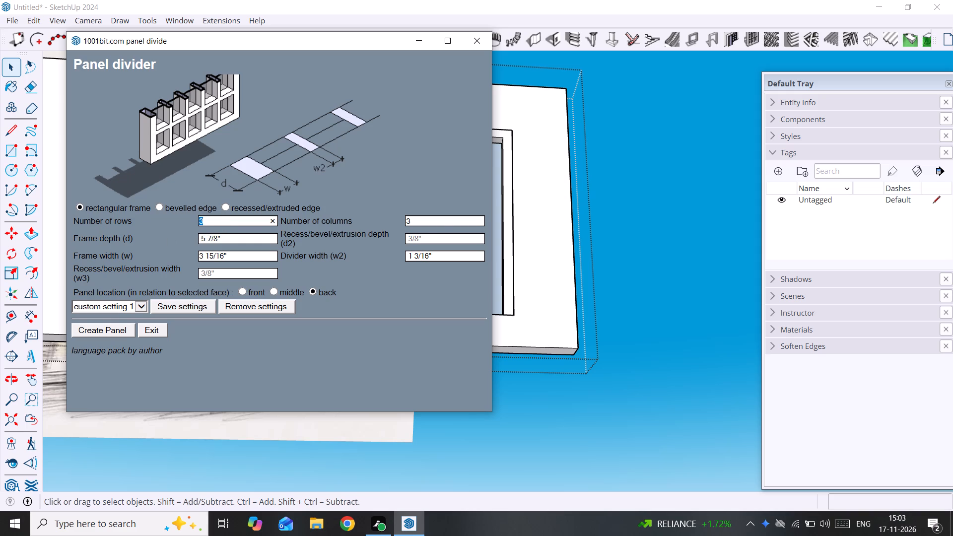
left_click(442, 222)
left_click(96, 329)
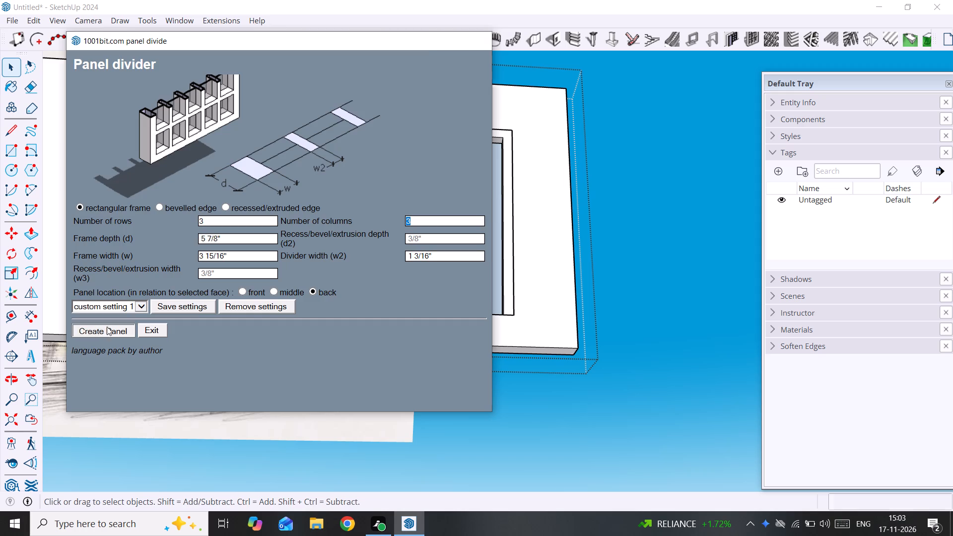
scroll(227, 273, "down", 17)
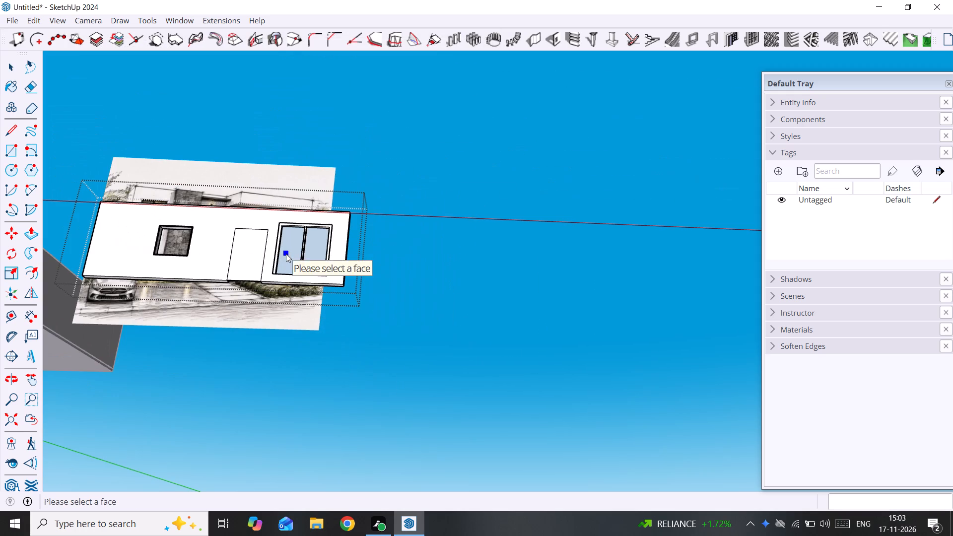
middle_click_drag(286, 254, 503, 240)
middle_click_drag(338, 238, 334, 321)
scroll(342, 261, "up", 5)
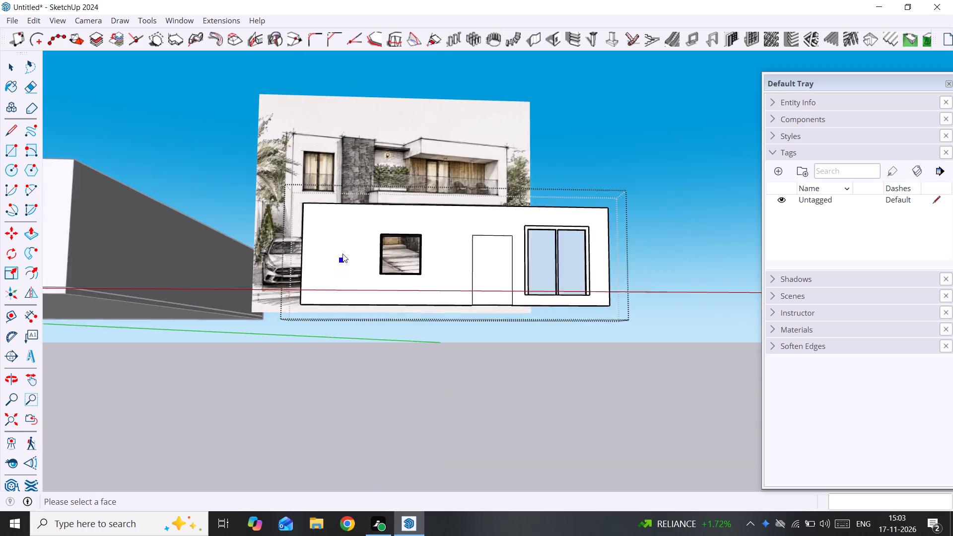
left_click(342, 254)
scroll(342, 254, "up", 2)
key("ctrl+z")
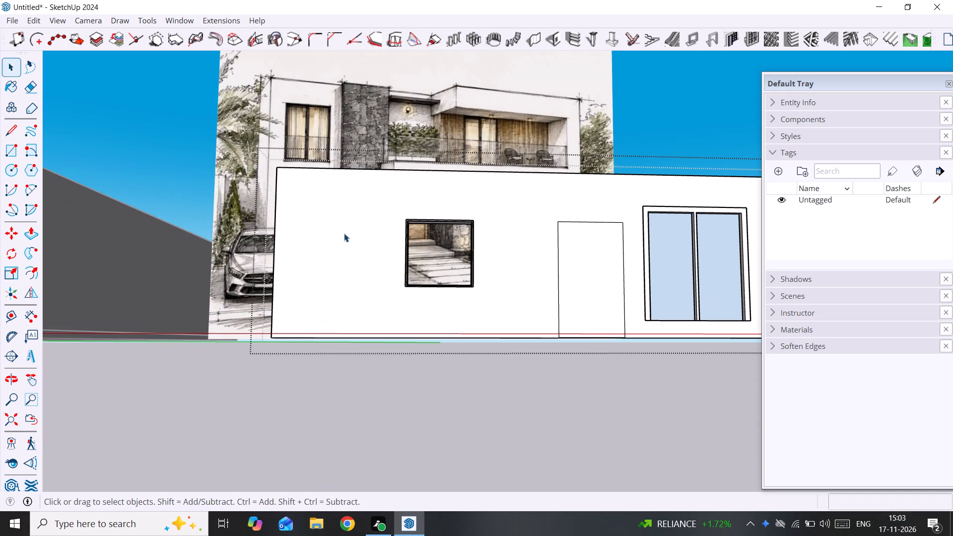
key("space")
Delete the window frame from the square opening in the trial wall.
scroll(353, 216, "up", 3)
middle_click_drag(350, 237, 346, 317)
scroll(409, 261, "up", 3)
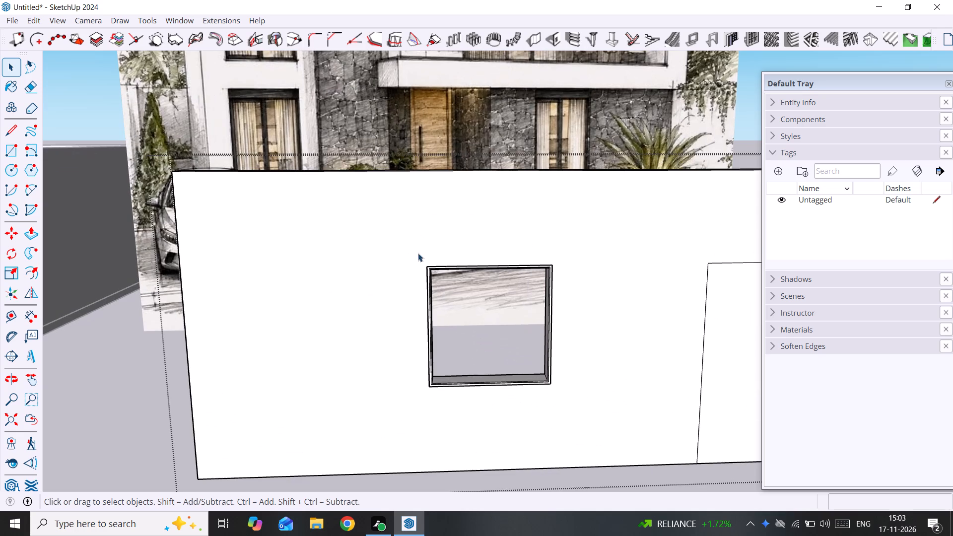
left_click(427, 284)
left_click(429, 283)
scroll(432, 276, "up", 2)
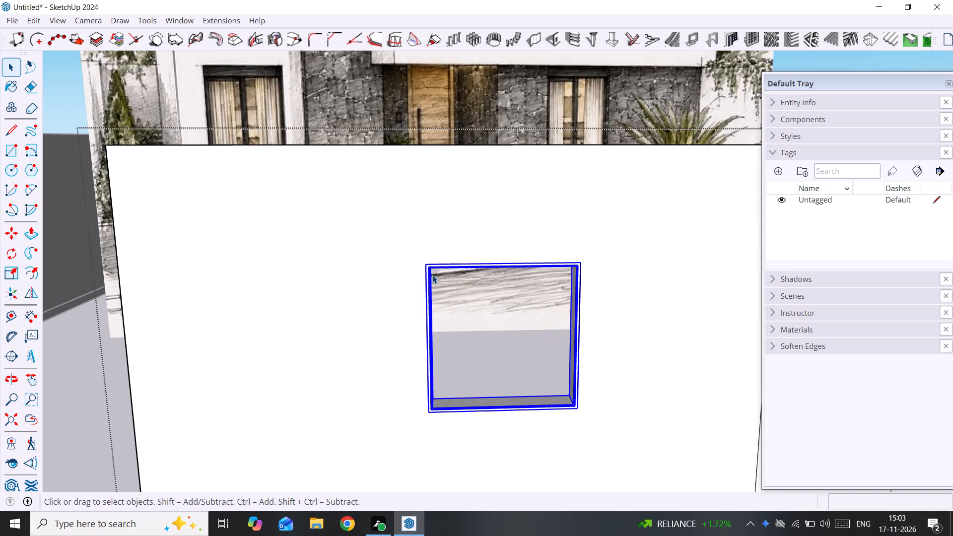
key("Delete")
Push the sill face of the empty window opening up 4' to its top edge, filling the opening.
scroll(442, 298, "up", 2)
middle_click_drag(442, 298, 407, 280)
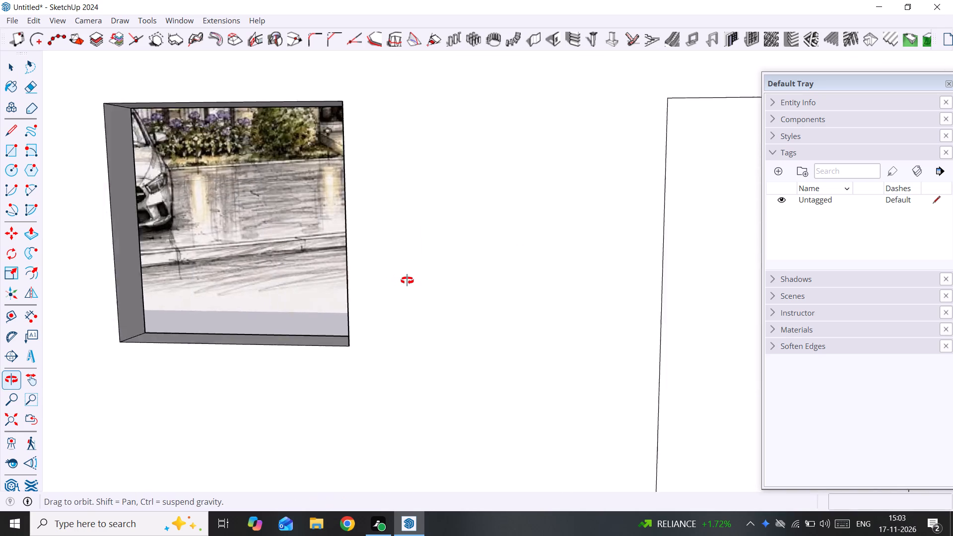
middle_click_drag(407, 280, 450, 284)
scroll(450, 284, "down", 10)
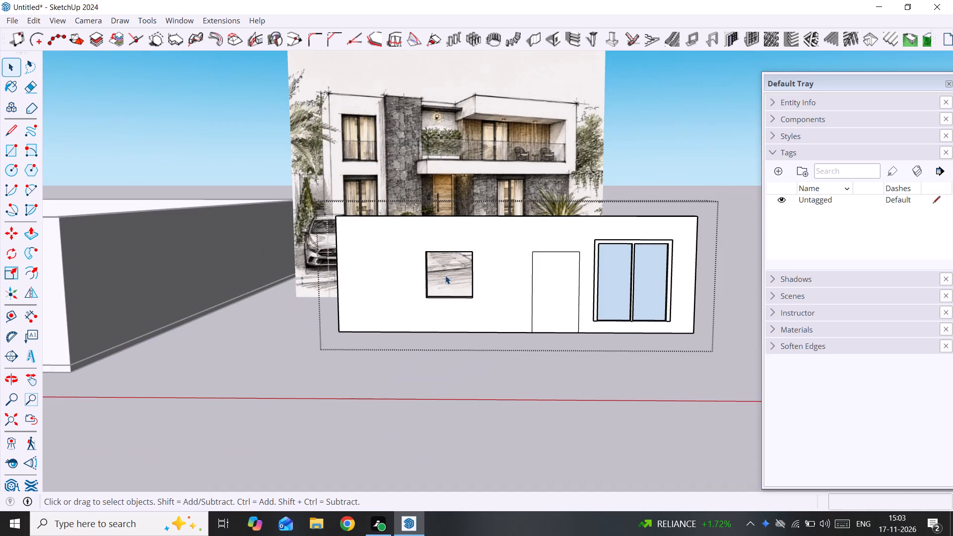
scroll(443, 274, "up", 7)
middle_click_drag(454, 316, 449, 367)
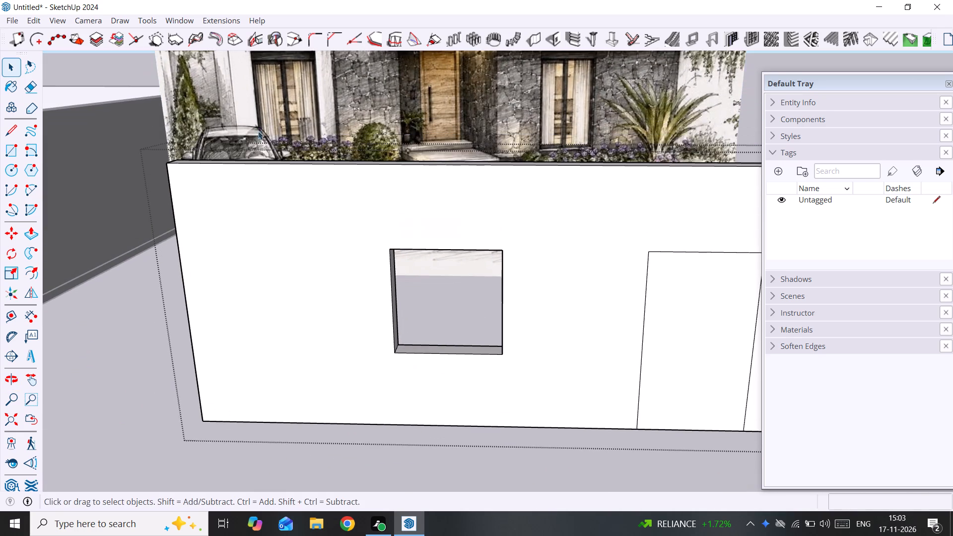
left_click(413, 349)
key("p")
left_click(412, 350)
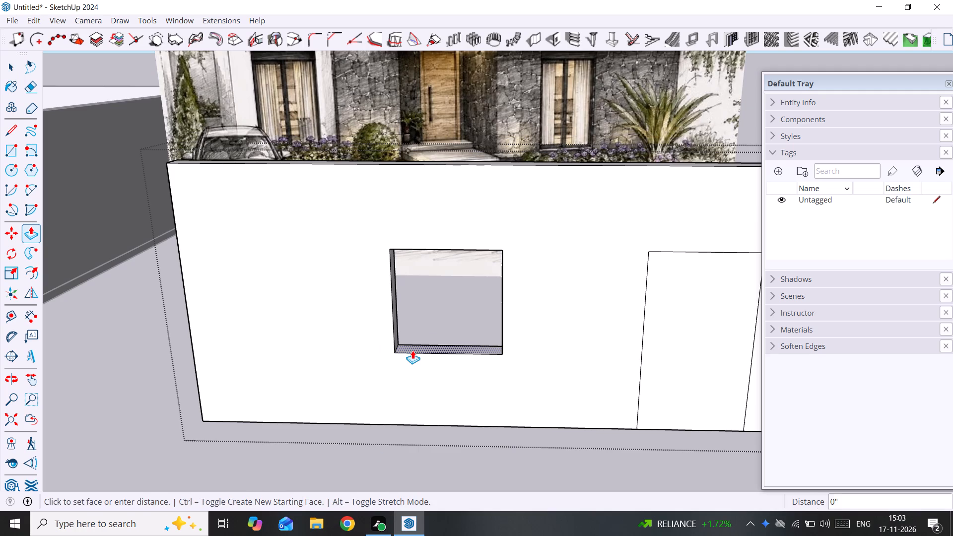
left_click(452, 231)
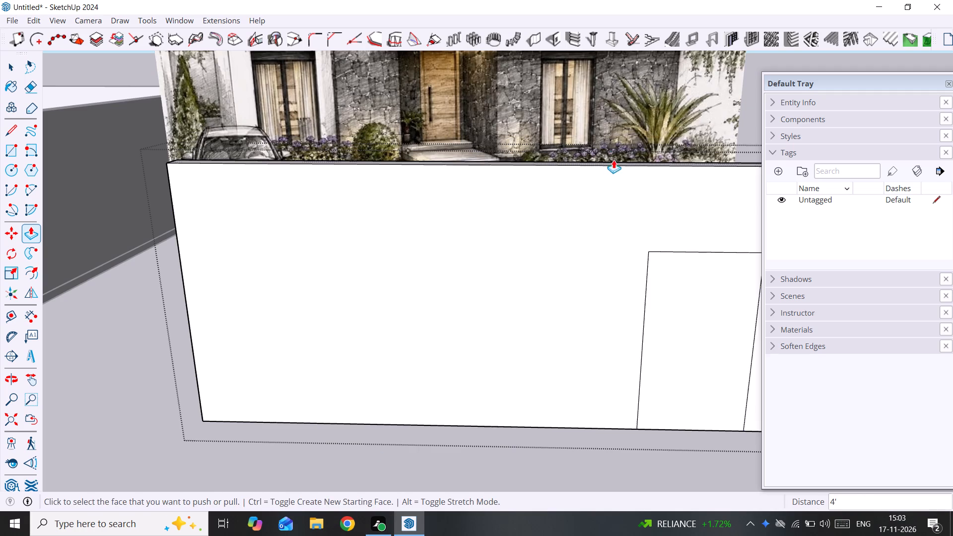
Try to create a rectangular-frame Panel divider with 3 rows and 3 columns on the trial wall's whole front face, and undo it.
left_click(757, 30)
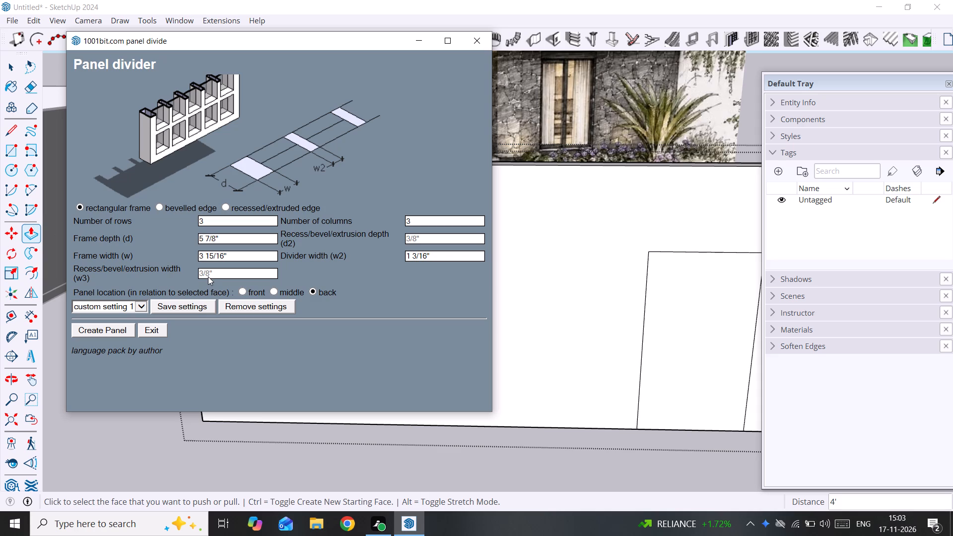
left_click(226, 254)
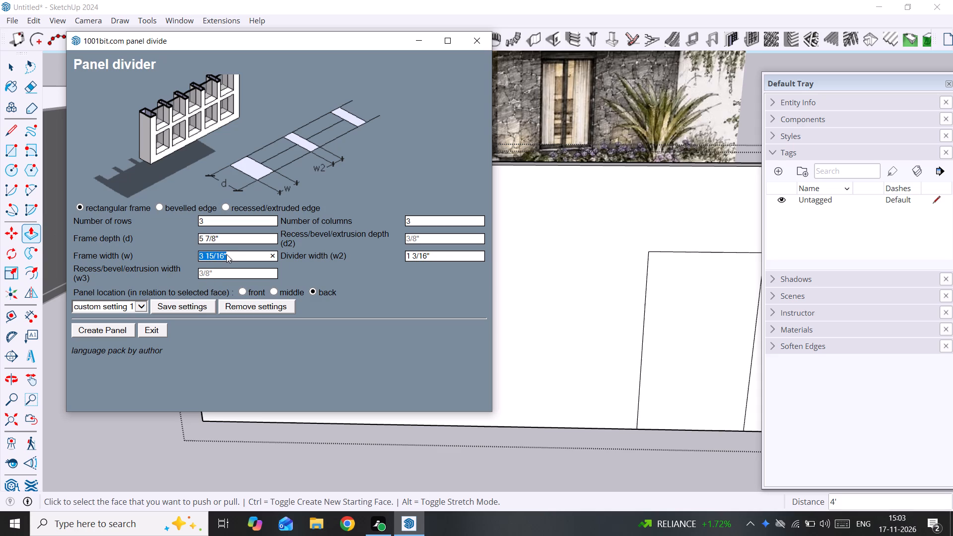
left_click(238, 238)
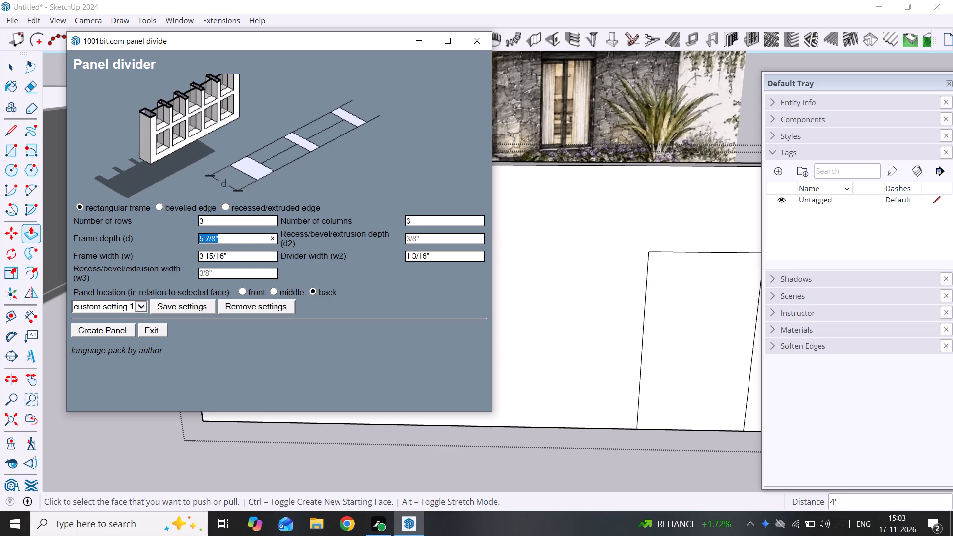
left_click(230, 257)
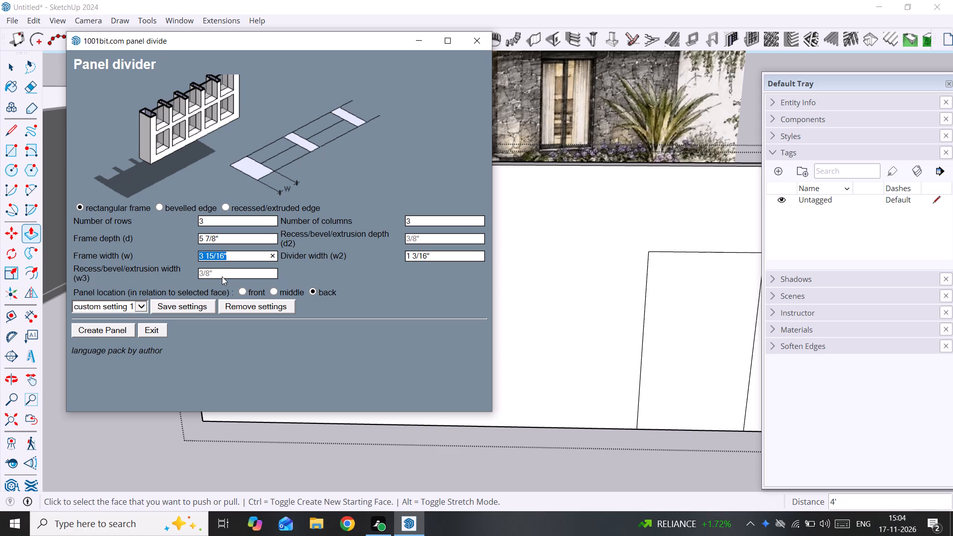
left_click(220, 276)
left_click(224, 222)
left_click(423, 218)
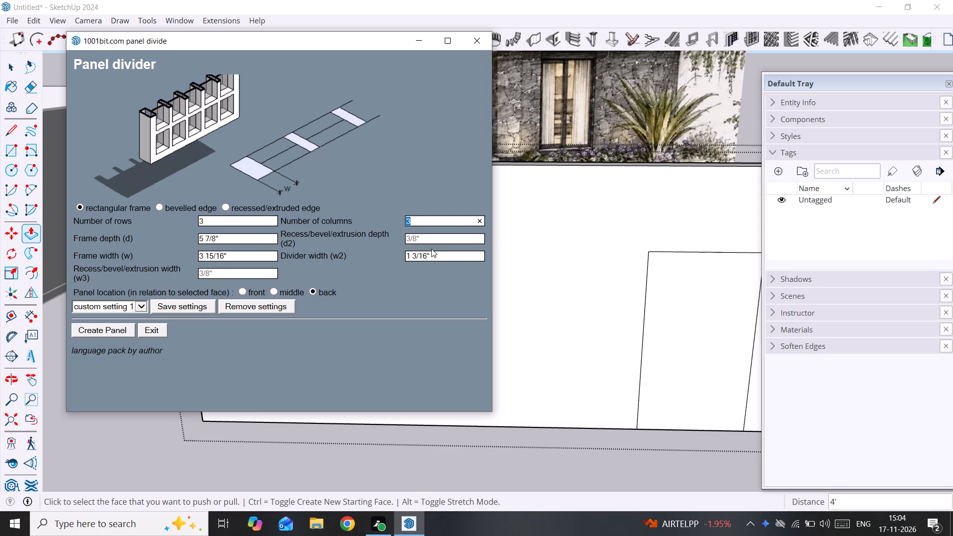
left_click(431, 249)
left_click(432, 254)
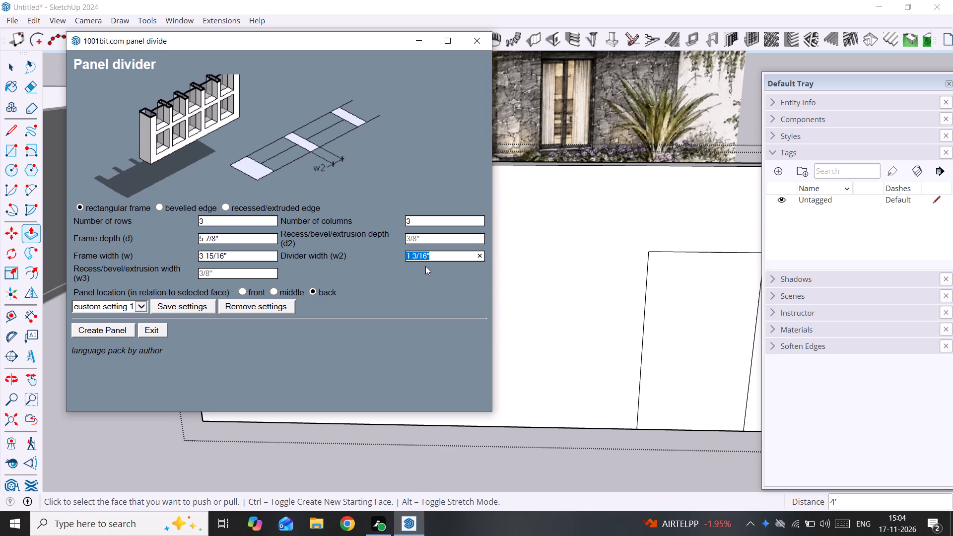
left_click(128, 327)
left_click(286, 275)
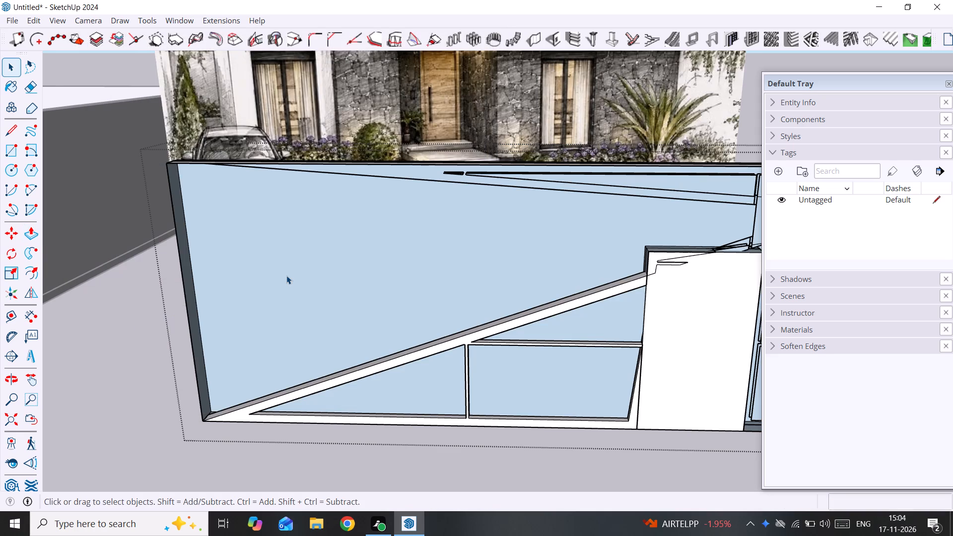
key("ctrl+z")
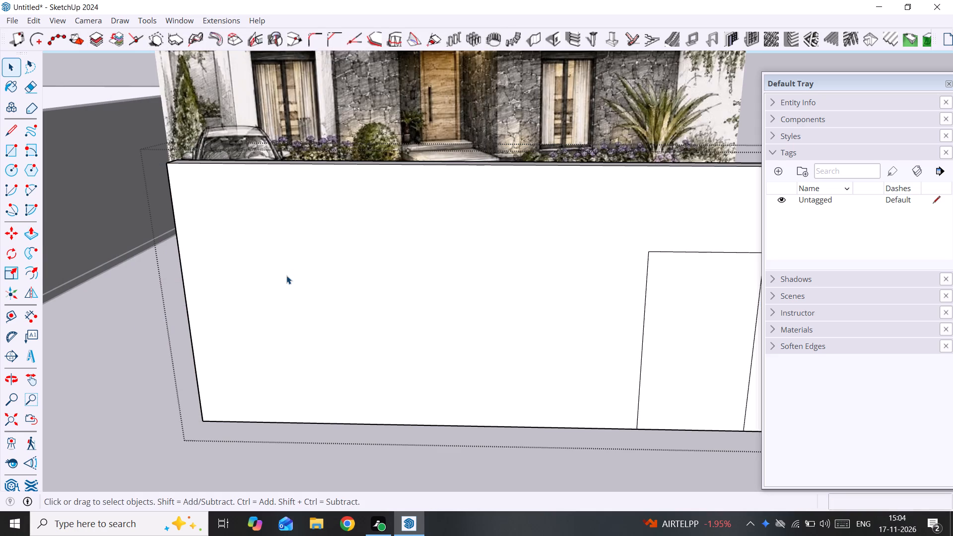
Create a 4' by 4' wall opening in the trial wall's front face, away from the door outline.
key("r")
key("space")
left_click(554, 39)
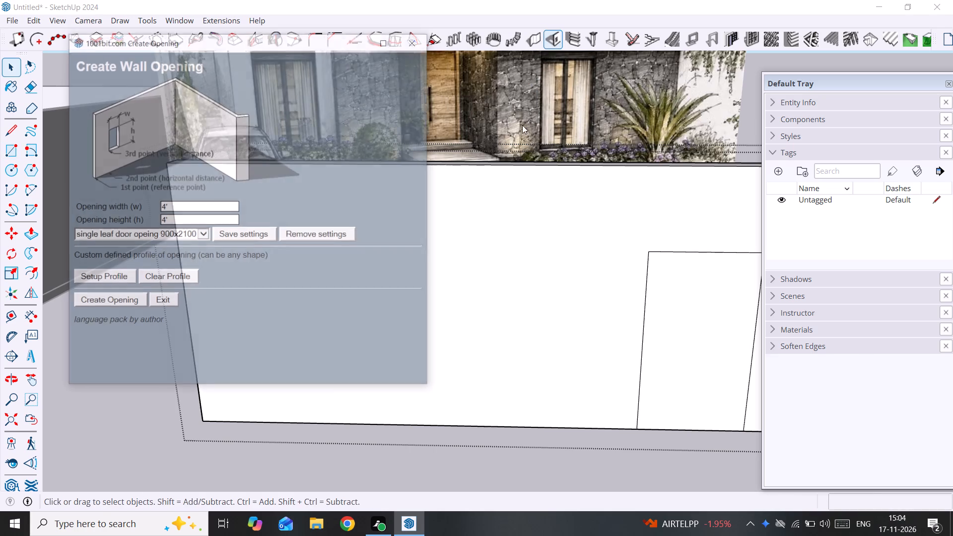
left_click(111, 302)
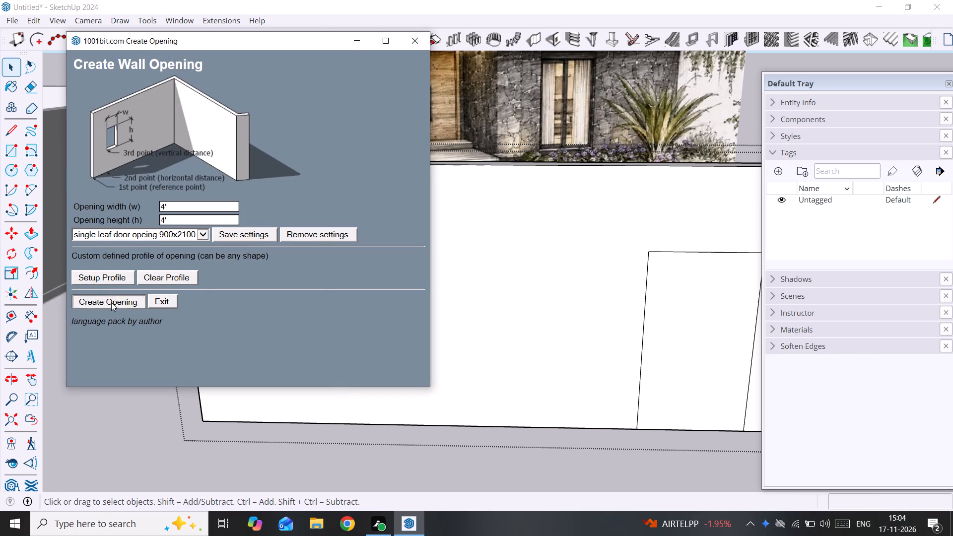
left_click(316, 312)
double_click(316, 312)
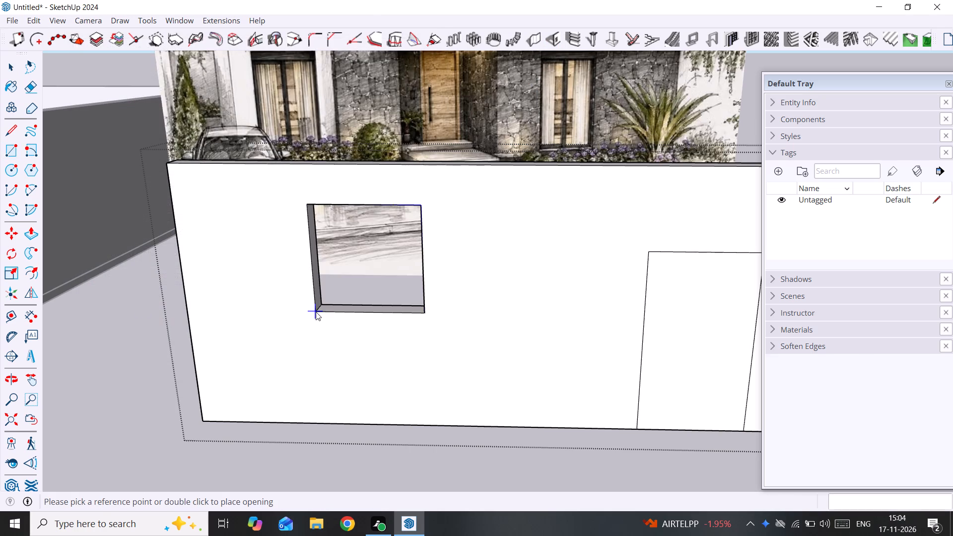
key("space")
Draw a 4' by 4' rectangle across the front of the new opening, corner to corner.
key("r")
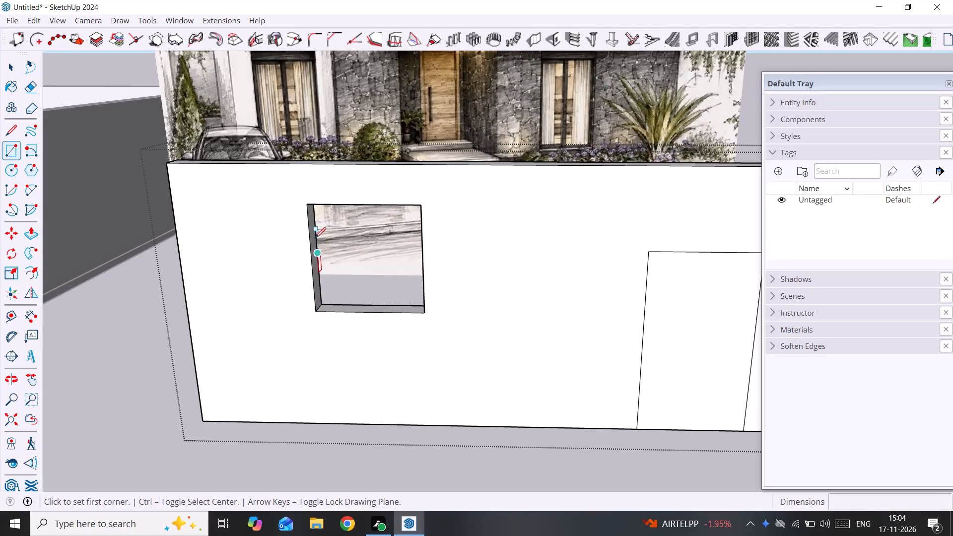
left_click(307, 205)
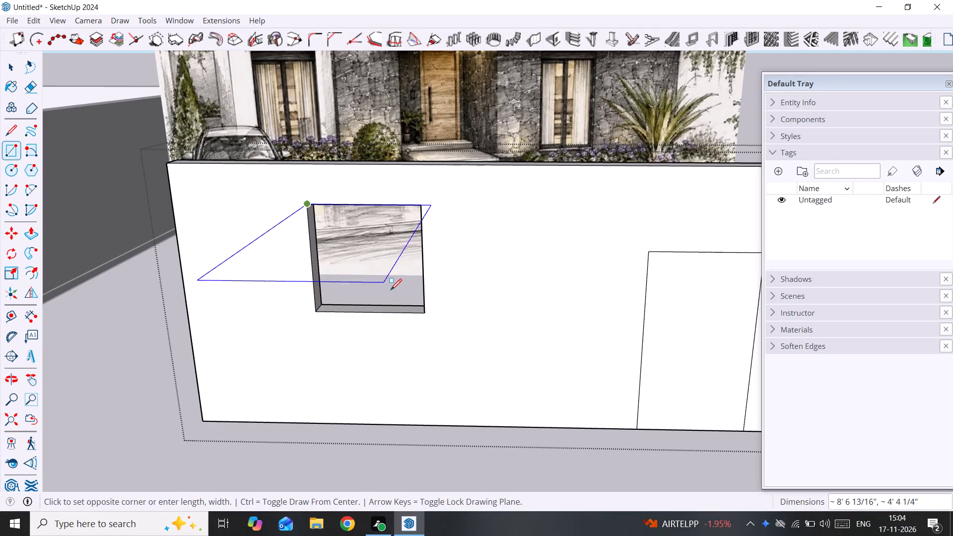
left_click_drag(423, 313, 421, 309)
key("space")
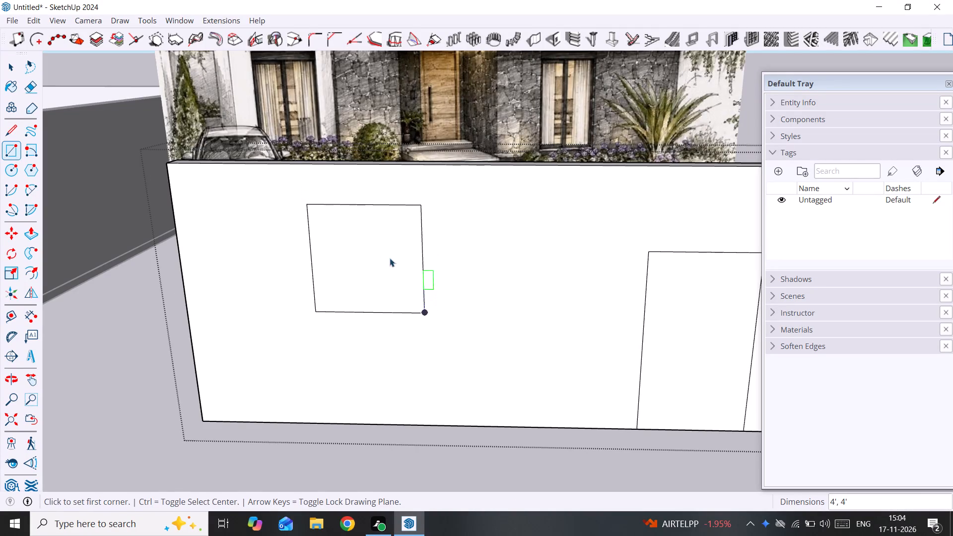
Create a rectangular-frame Panel divider on the square face with 3 rows, 3 columns, 5 7/8" frame depth and back location.
left_click(379, 244)
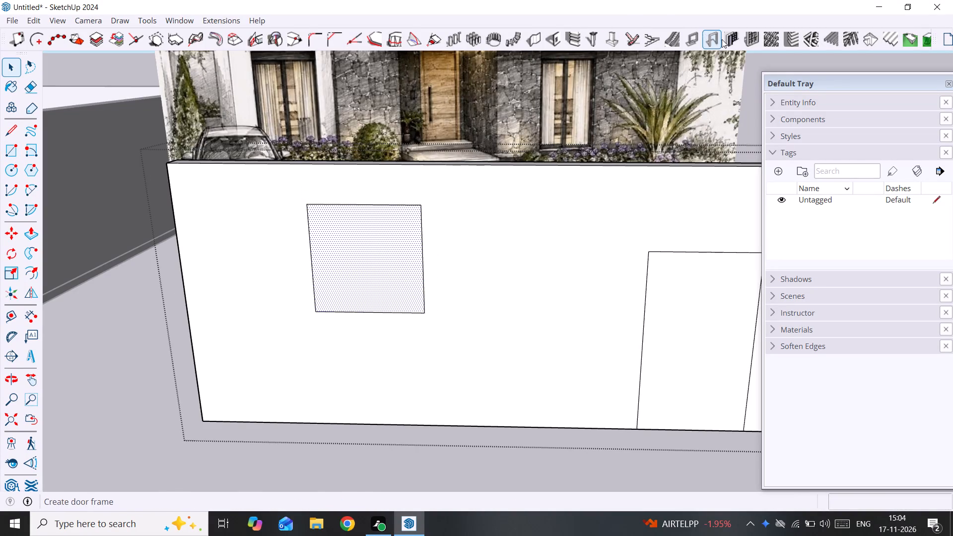
left_click(747, 39)
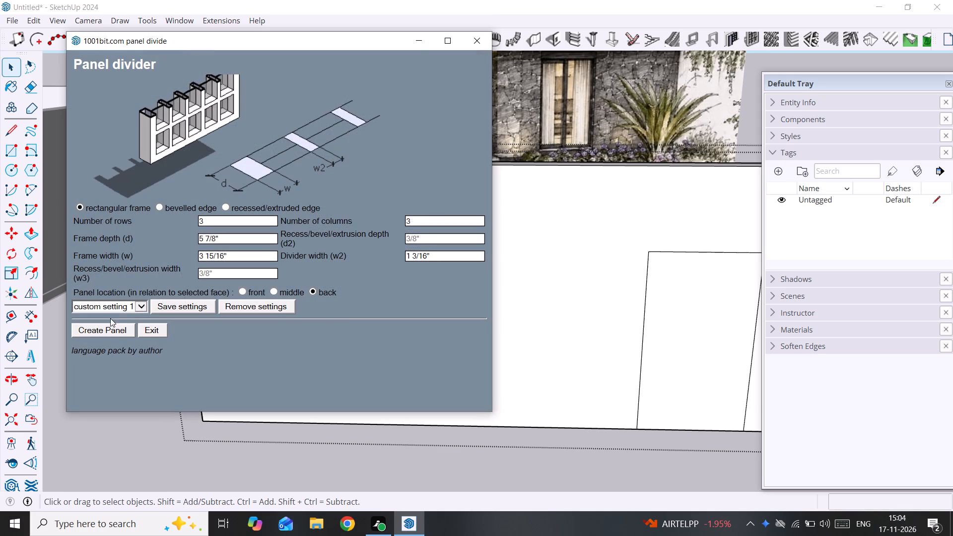
left_click(214, 222)
left_click(120, 331)
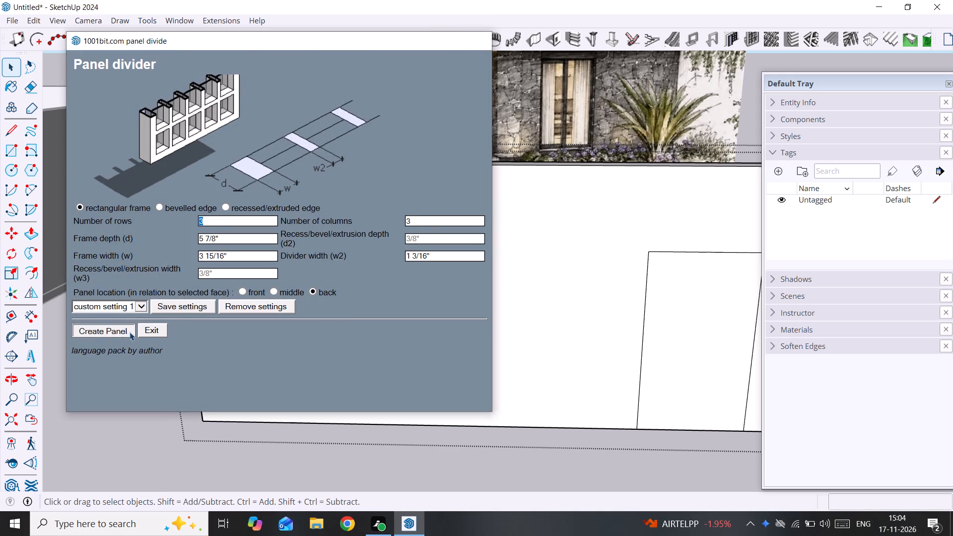
Open the panel divider group and its nested glass pane group for editing.
scroll(385, 267, "up", 11)
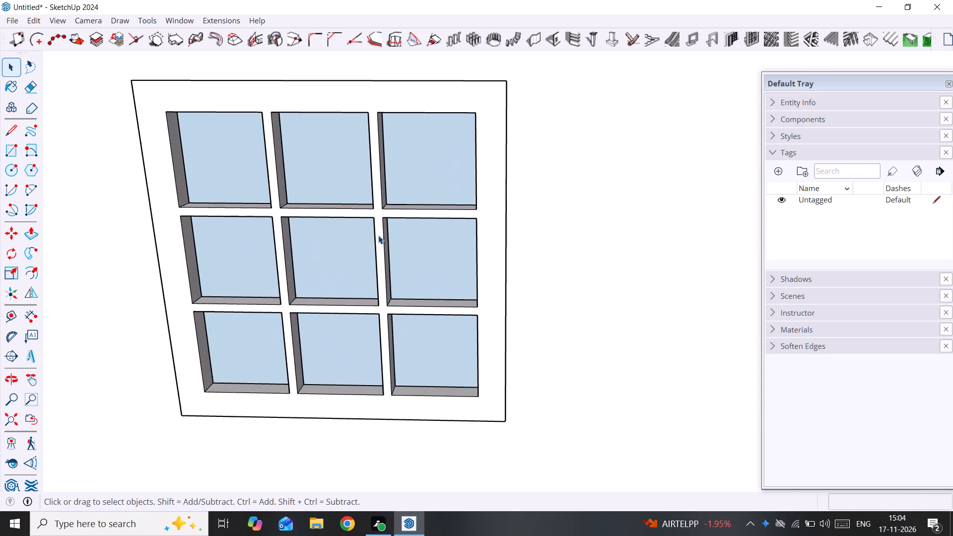
middle_click_drag(378, 235, 194, 306)
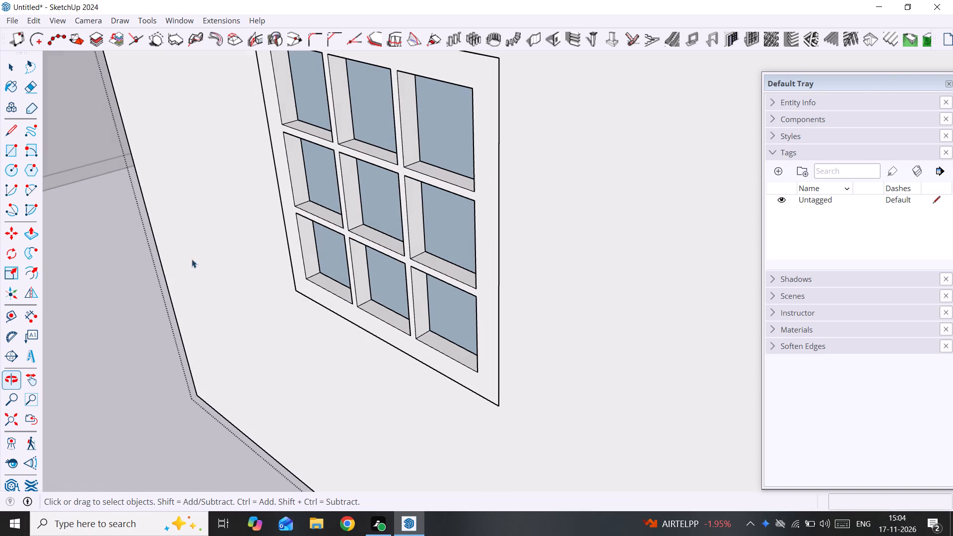
left_click(305, 97)
scroll(306, 102, "up", 2)
middle_click_drag(310, 104, 499, 88)
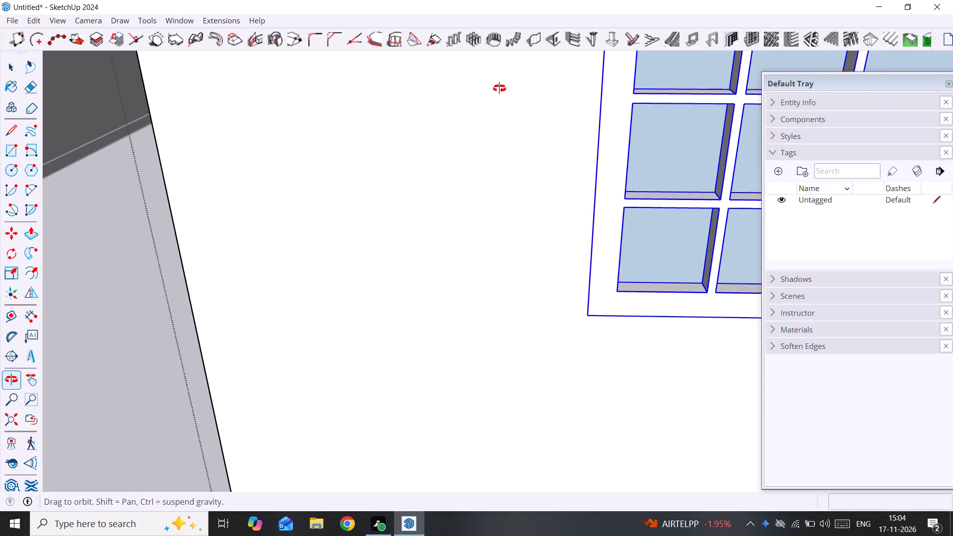
middle_click_drag(499, 88, 264, 191)
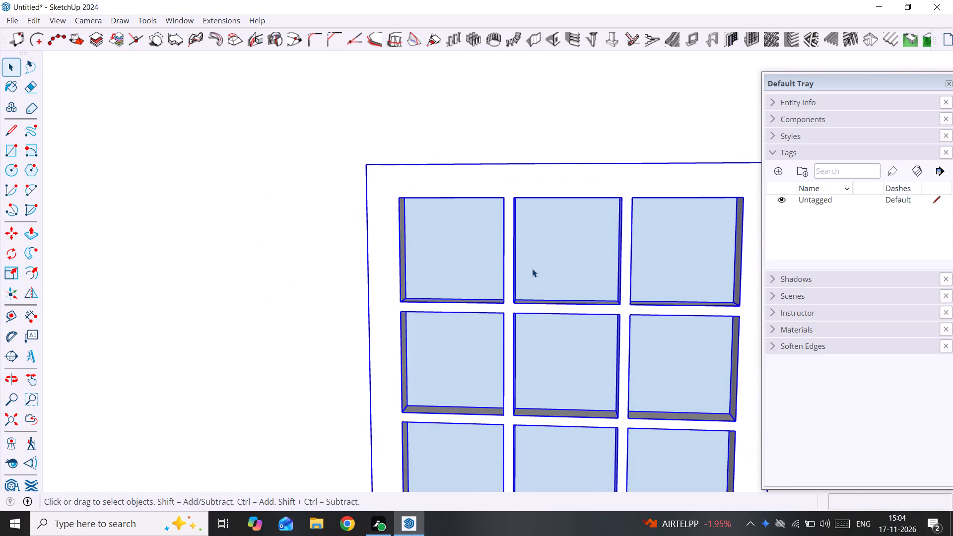
left_click(488, 253)
left_click(484, 251)
double_click(454, 248)
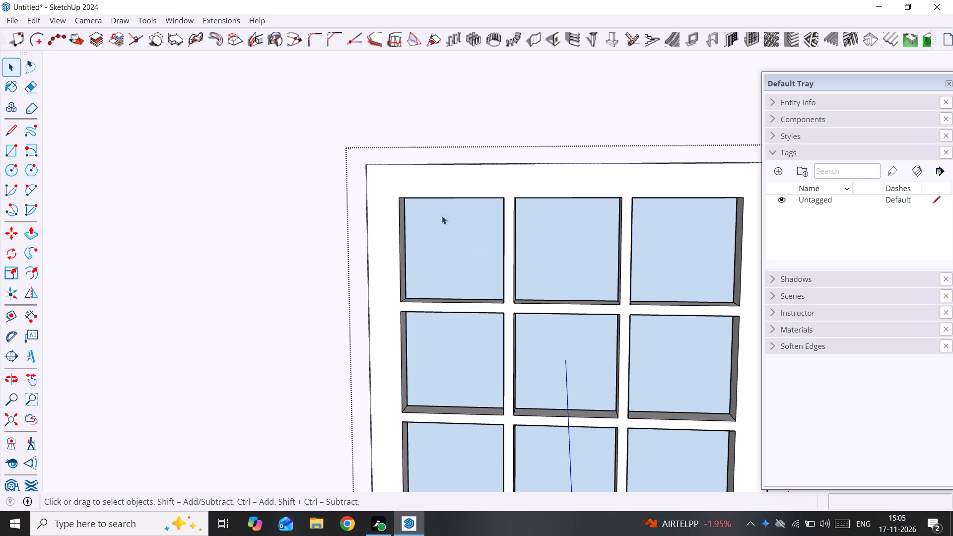
left_click(446, 249)
scroll(450, 255, "up", 3)
double_click(452, 255)
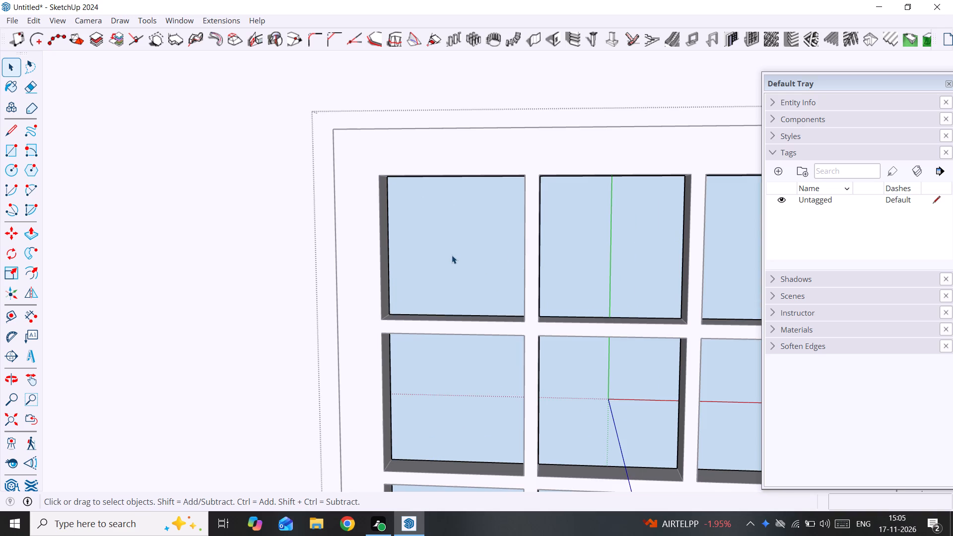
Select all nine panes of the 3 by 3 window, paint them Translucent Glass Gray, and close the nested groups.
left_click(452, 255)
scroll(452, 255, "down", 3)
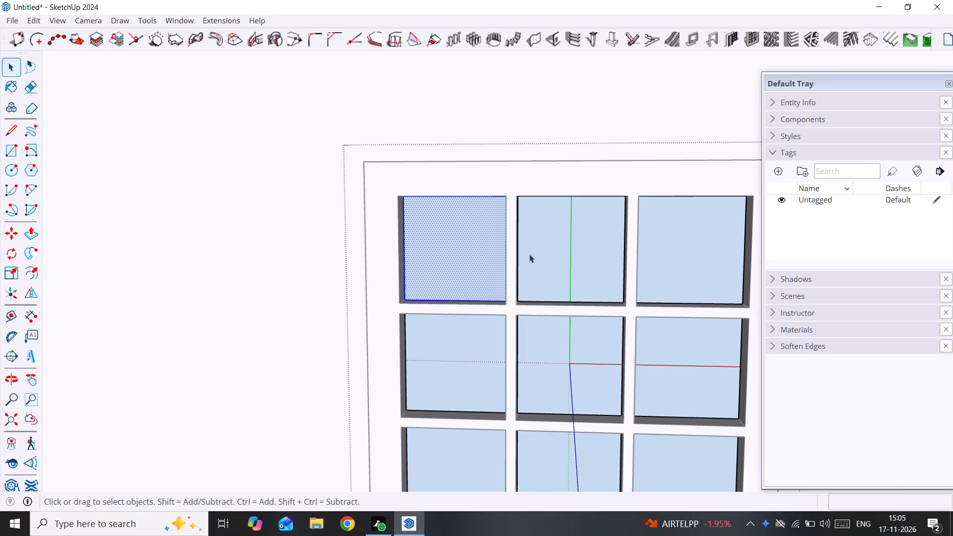
left_click(552, 256, "ctrl")
left_click(693, 251, "ctrl")
left_click(695, 352, "ctrl")
left_click(558, 371, "ctrl")
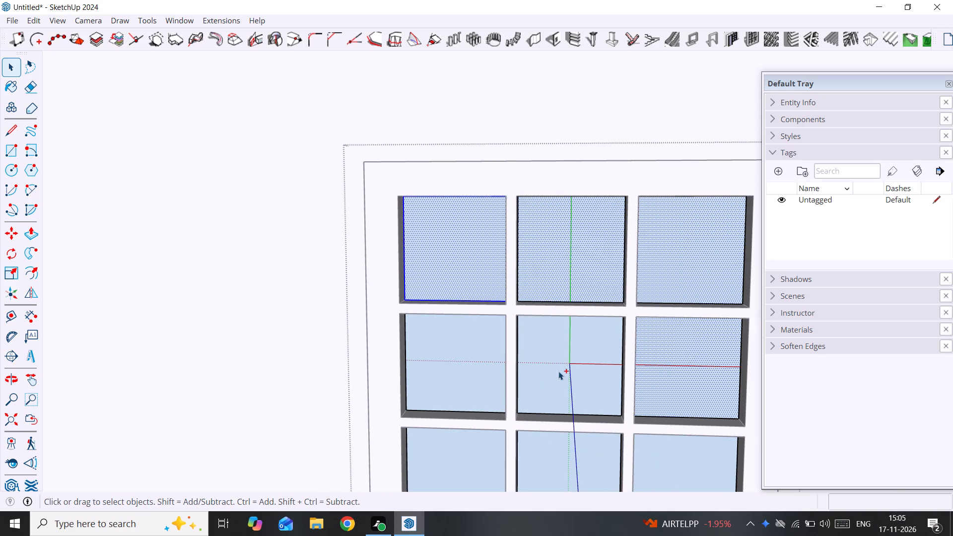
left_click(432, 370, "ctrl")
double_click(545, 245, "ctrl")
double_click(712, 239, "ctrl")
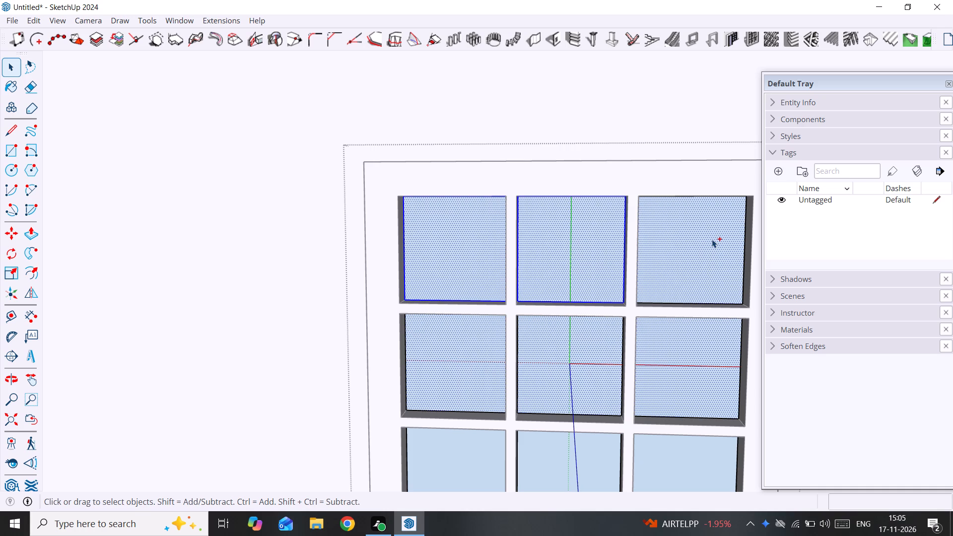
double_click(710, 384, "ctrl")
double_click(543, 383, "ctrl")
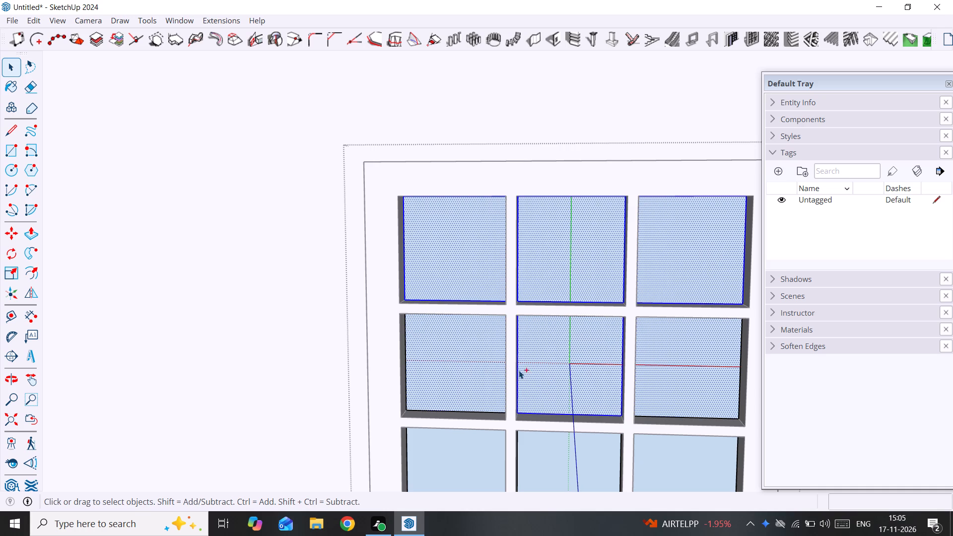
double_click(443, 366, "ctrl")
middle_click_drag(687, 348, 617, 356)
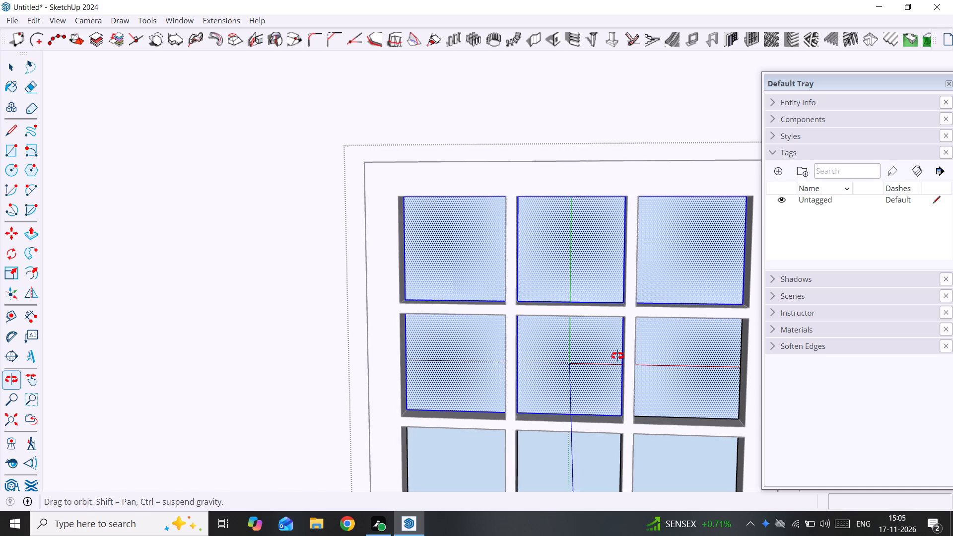
middle_click_drag(617, 356, 557, 356)
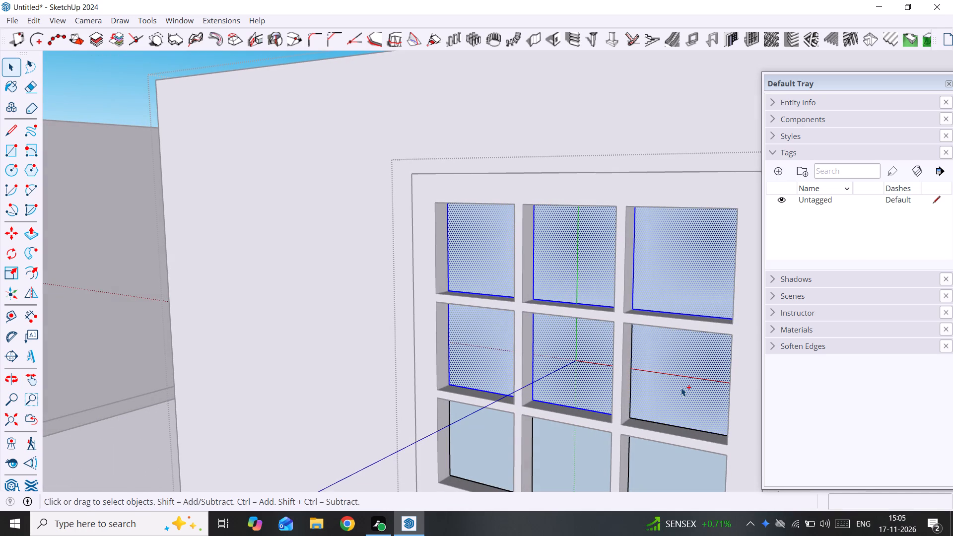
double_click(681, 388, "ctrl")
scroll(681, 389, "down", 3)
middle_click_drag(681, 389, 659, 259)
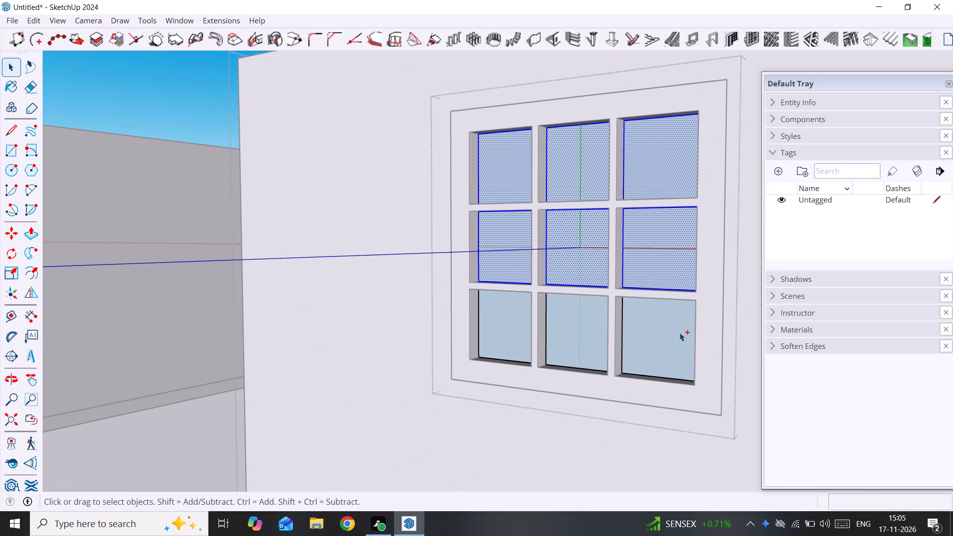
double_click(680, 333, "ctrl")
double_click(591, 338, "ctrl")
double_click(520, 336, "ctrl")
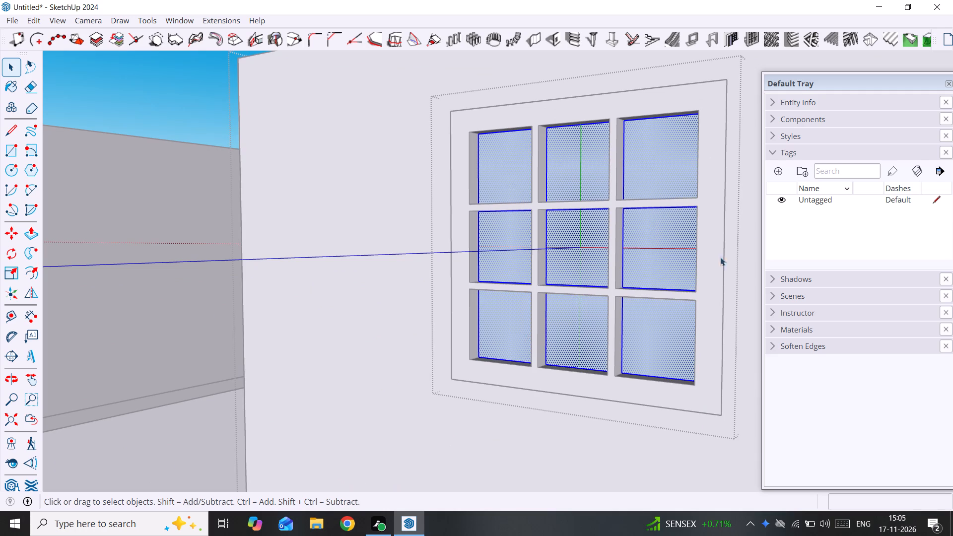
left_click(812, 327)
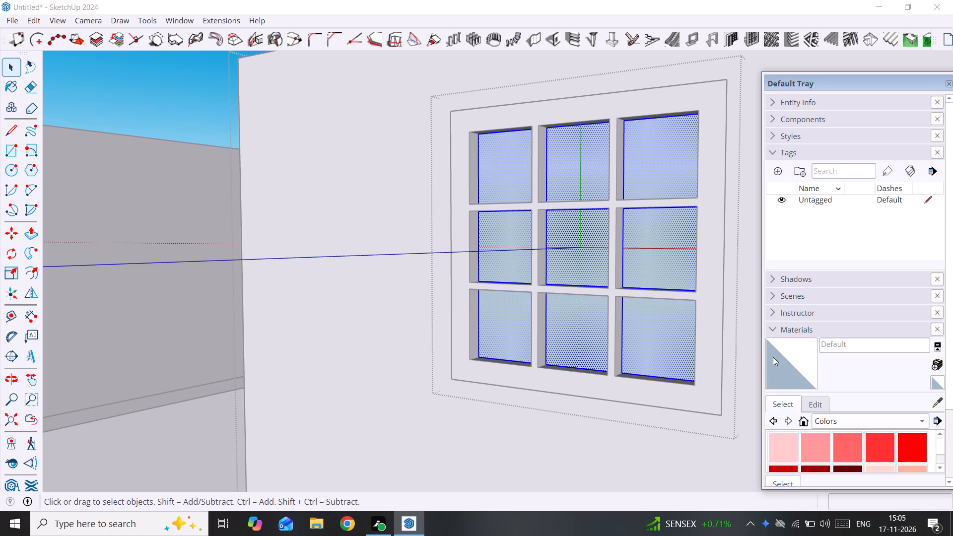
left_click(830, 155)
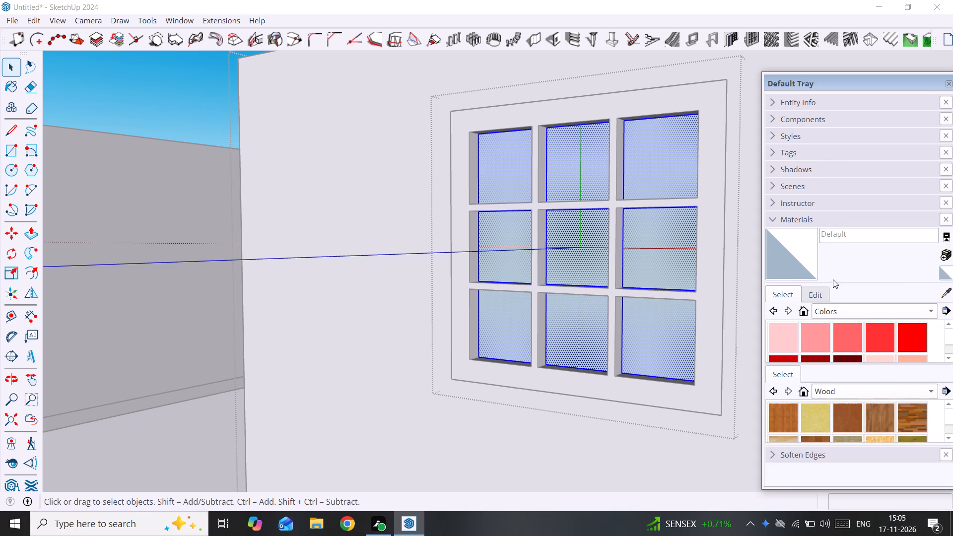
left_click(841, 313)
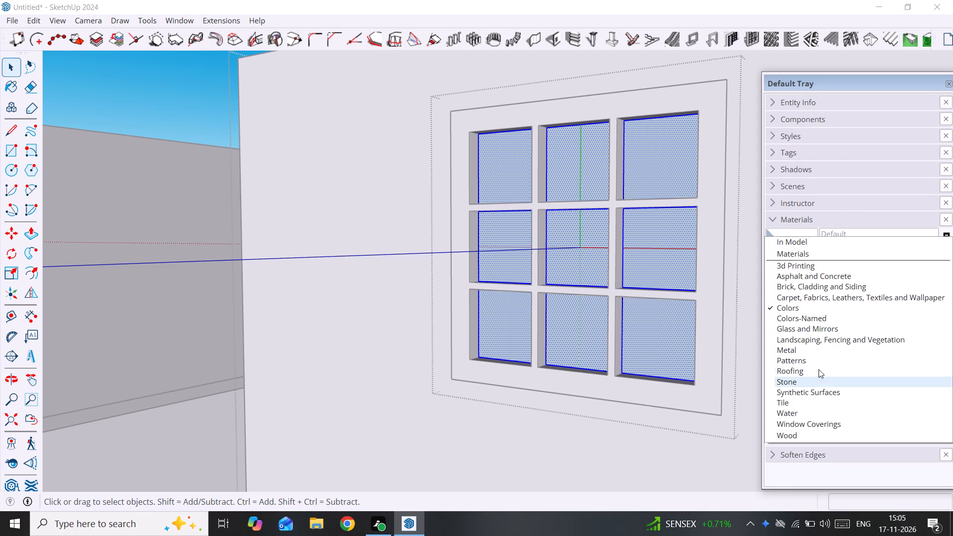
left_click(829, 328)
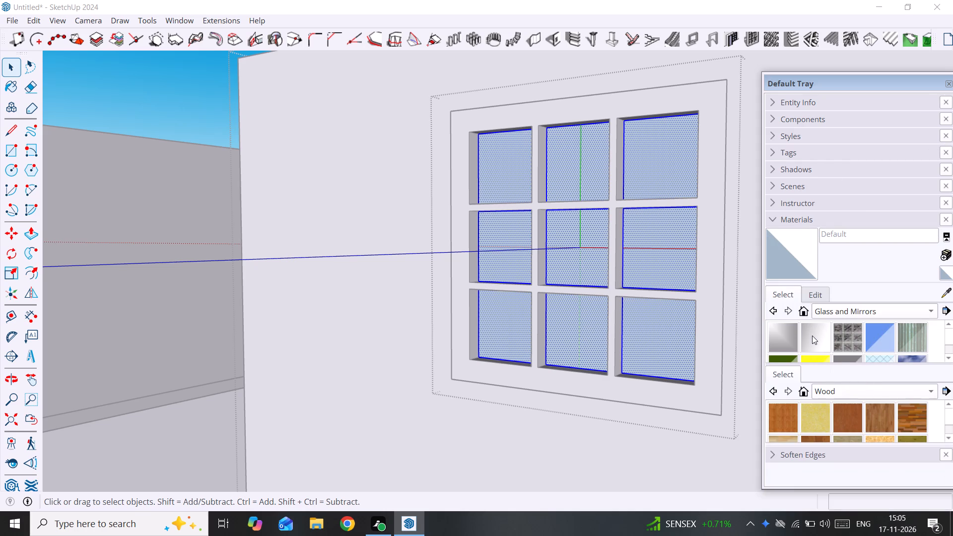
scroll(812, 335, "down", 2)
left_click(849, 338)
left_click(680, 264)
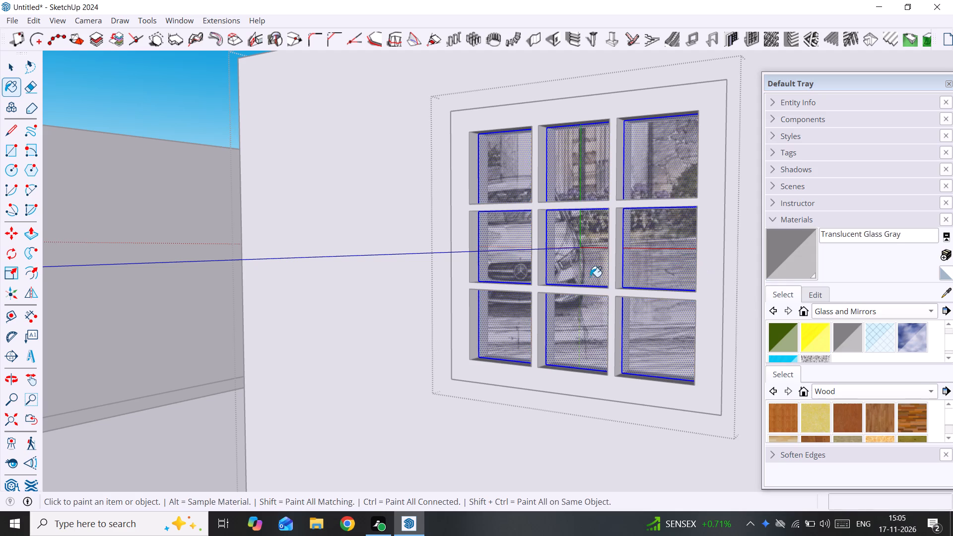
middle_click_drag(488, 292, 633, 313)
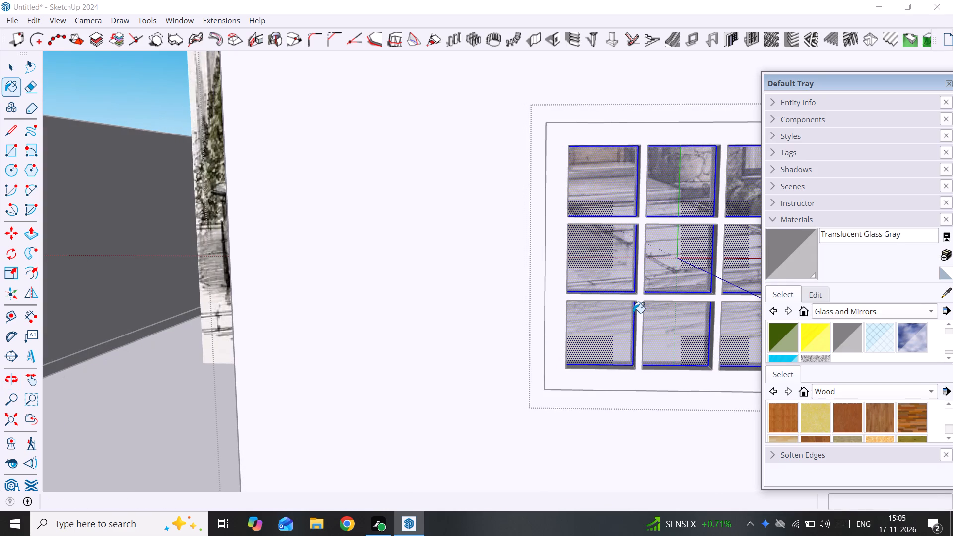
key("space")
left_click(192, 373)
scroll(192, 373, "down", 3)
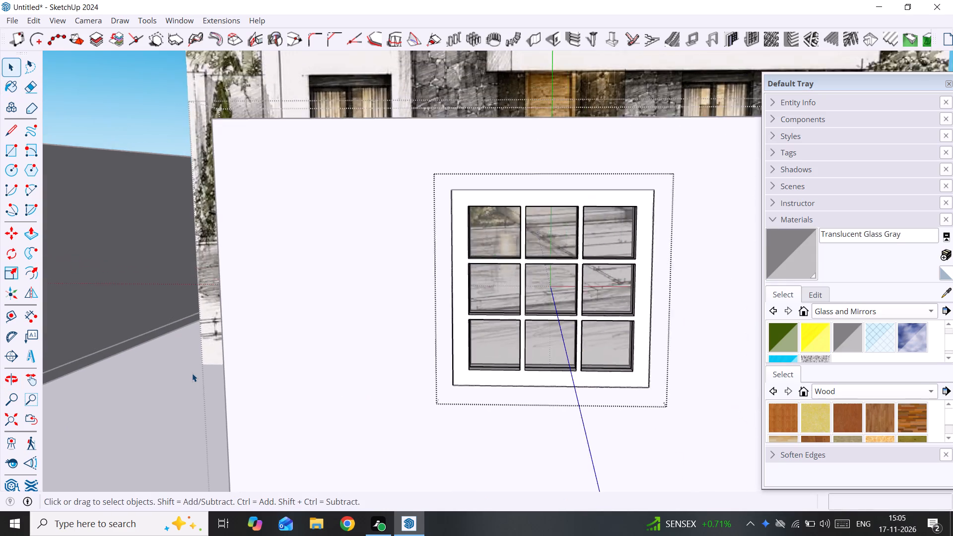
scroll(192, 373, "down", 9)
scroll(273, 366, "down", 5)
middle_click_drag(299, 364, 386, 349)
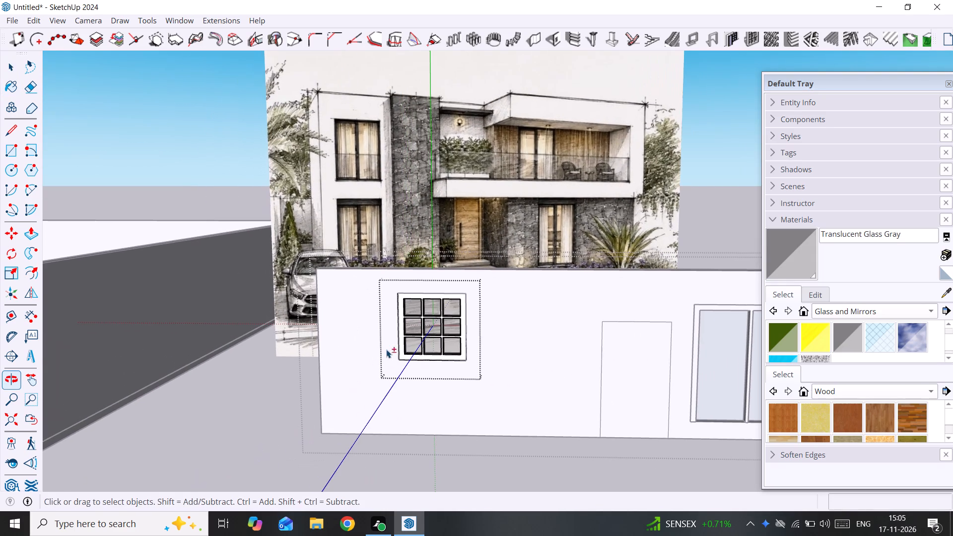
left_click(258, 416)
Examine the grey-glazed window in the trial wall from several angles.
scroll(474, 258, "up", 3)
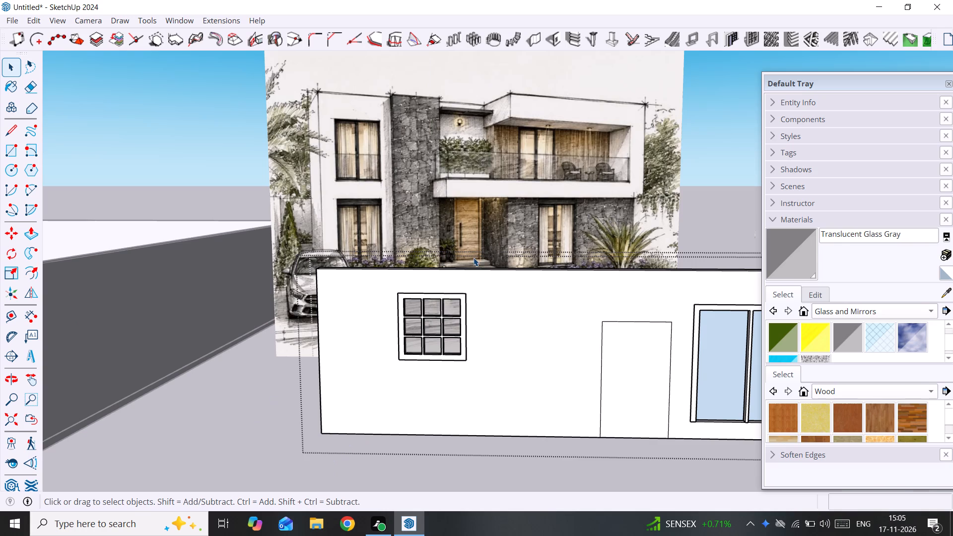
scroll(474, 258, "up", 1)
scroll(423, 355, "up", 2)
middle_click_drag(421, 356, 332, 260)
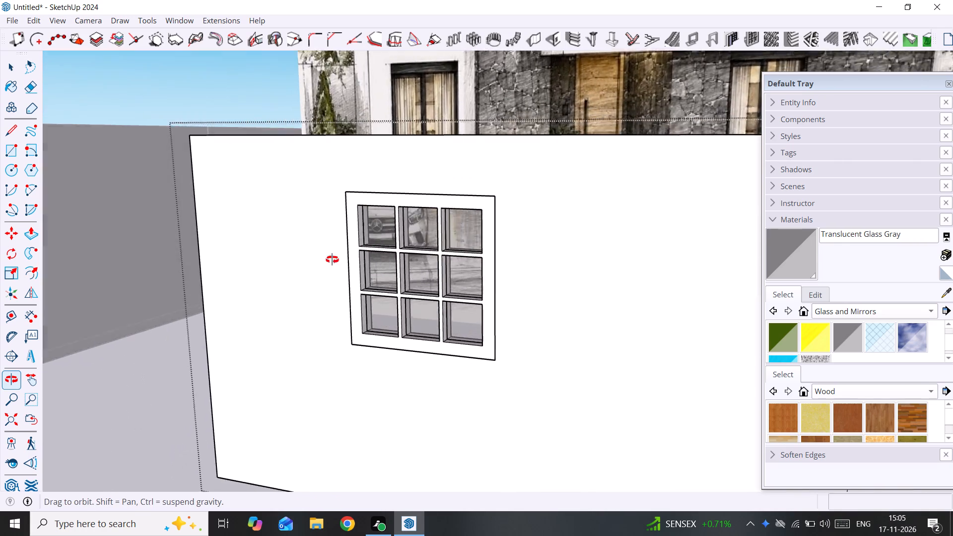
middle_click_drag(332, 260, 510, 231)
scroll(510, 231, "down", 7)
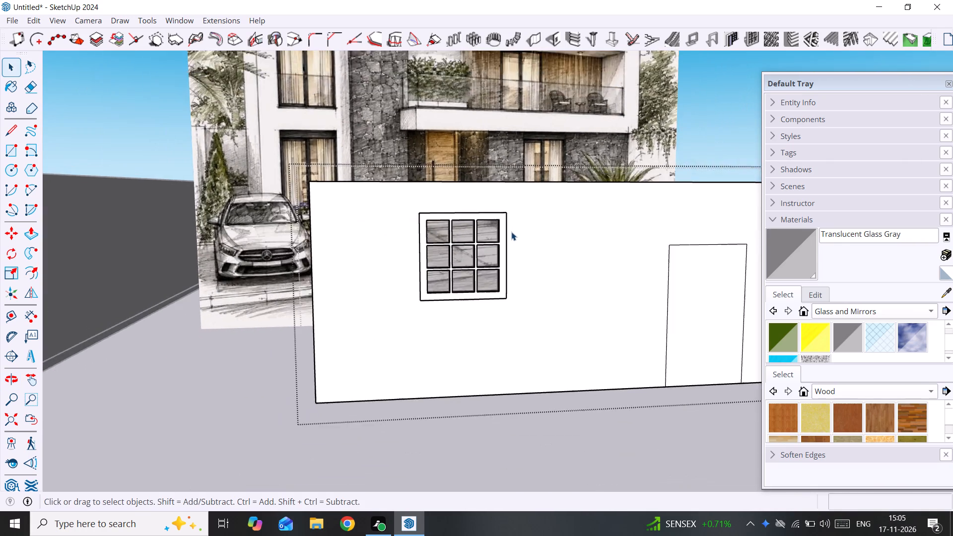
scroll(511, 232, "down", 8)
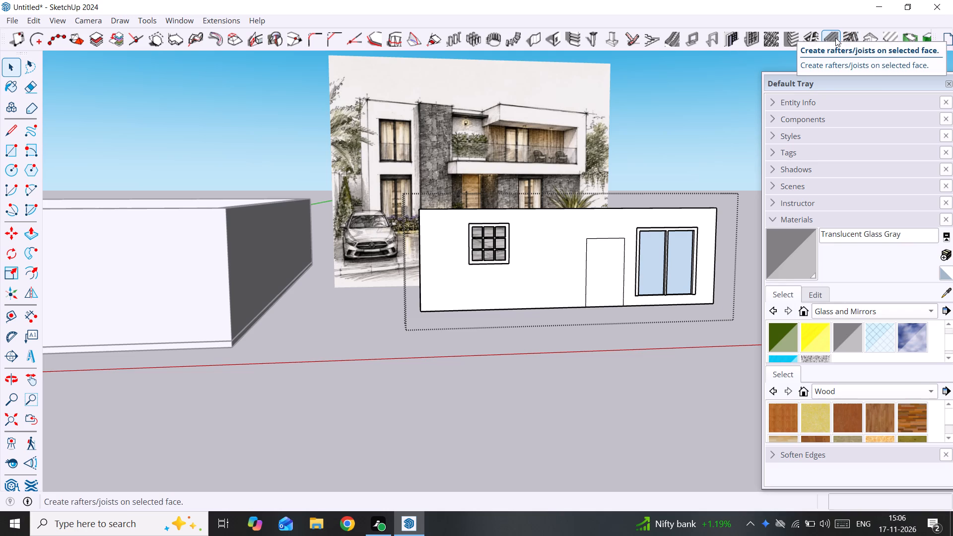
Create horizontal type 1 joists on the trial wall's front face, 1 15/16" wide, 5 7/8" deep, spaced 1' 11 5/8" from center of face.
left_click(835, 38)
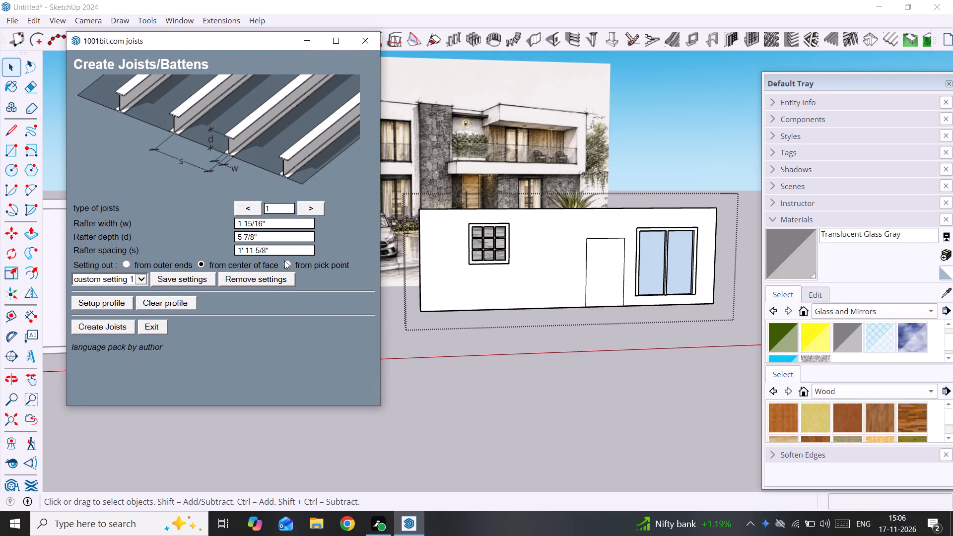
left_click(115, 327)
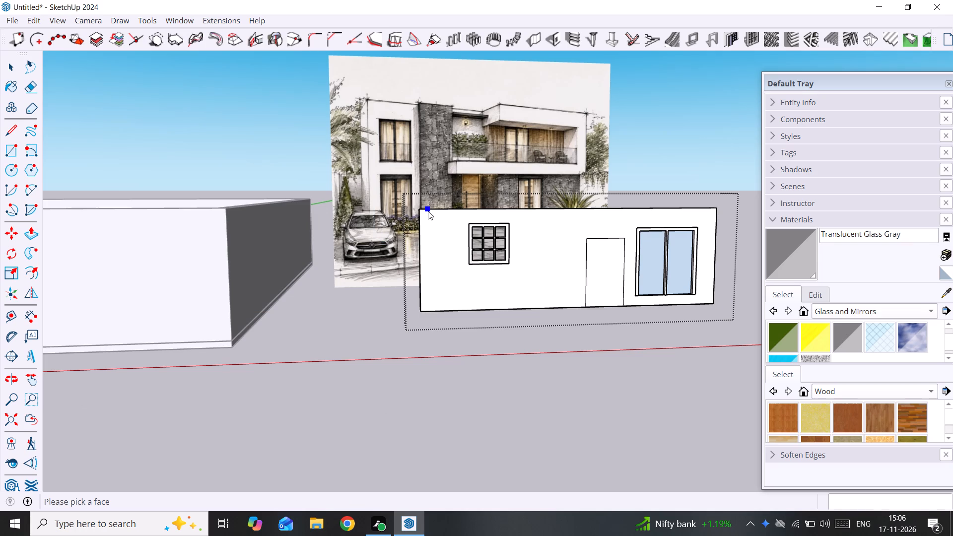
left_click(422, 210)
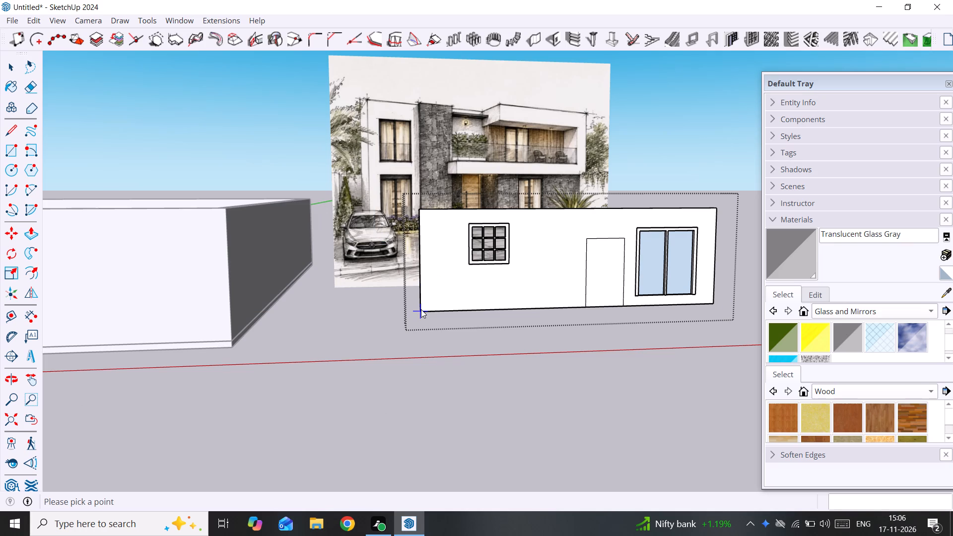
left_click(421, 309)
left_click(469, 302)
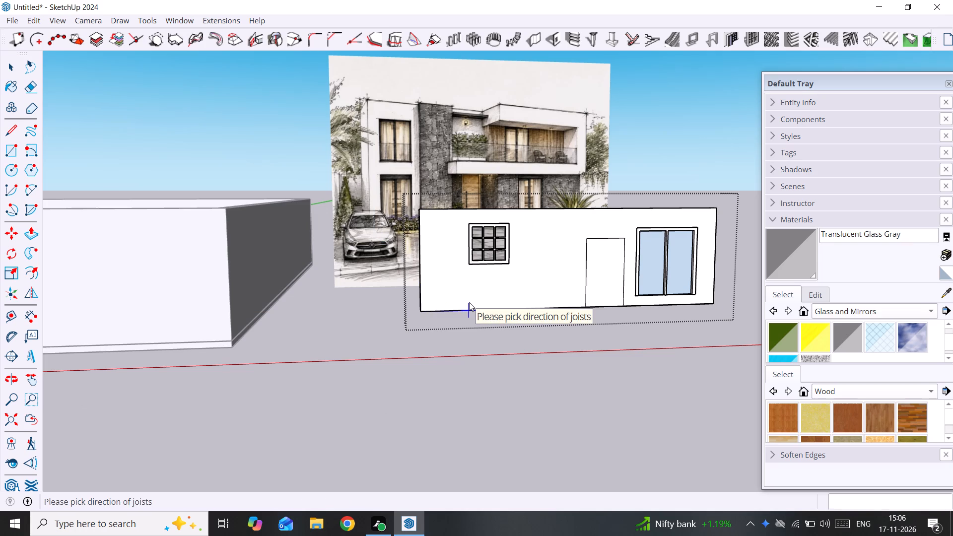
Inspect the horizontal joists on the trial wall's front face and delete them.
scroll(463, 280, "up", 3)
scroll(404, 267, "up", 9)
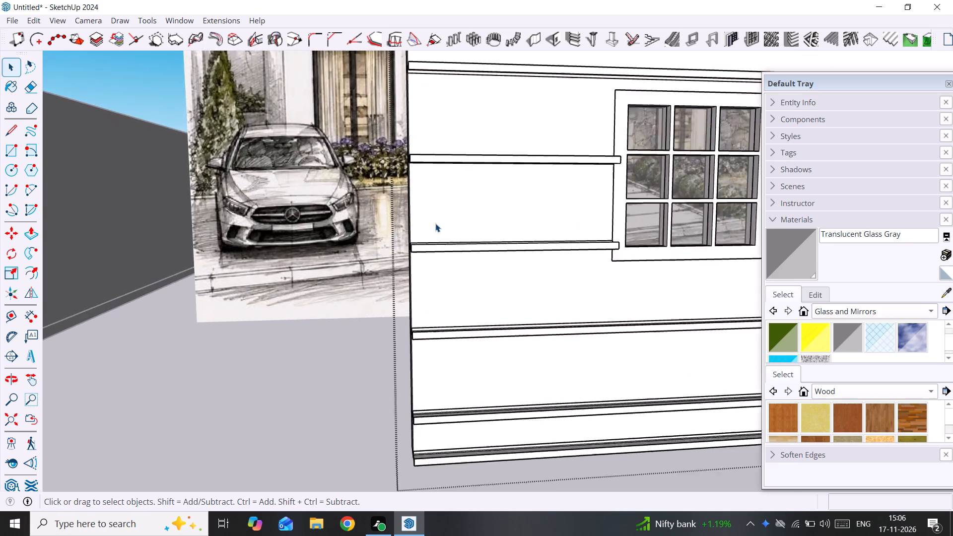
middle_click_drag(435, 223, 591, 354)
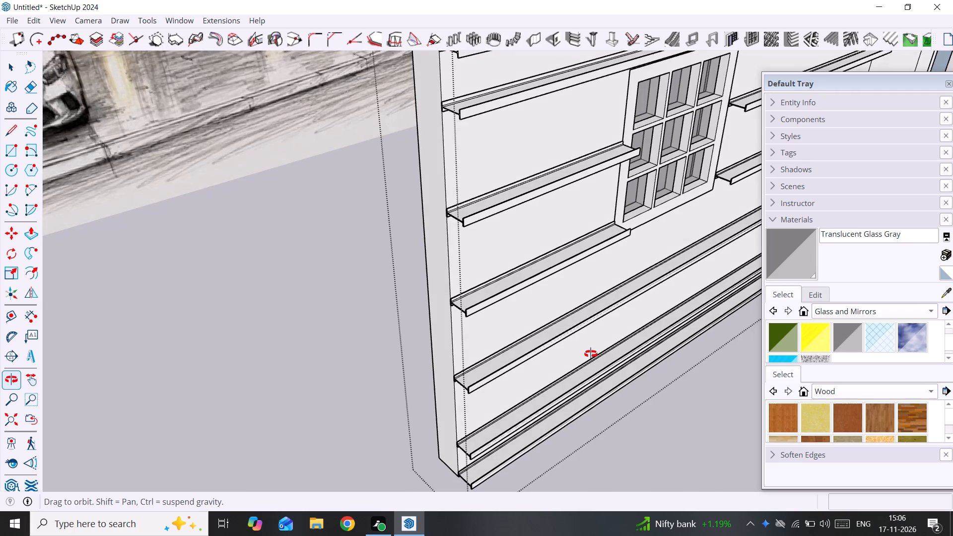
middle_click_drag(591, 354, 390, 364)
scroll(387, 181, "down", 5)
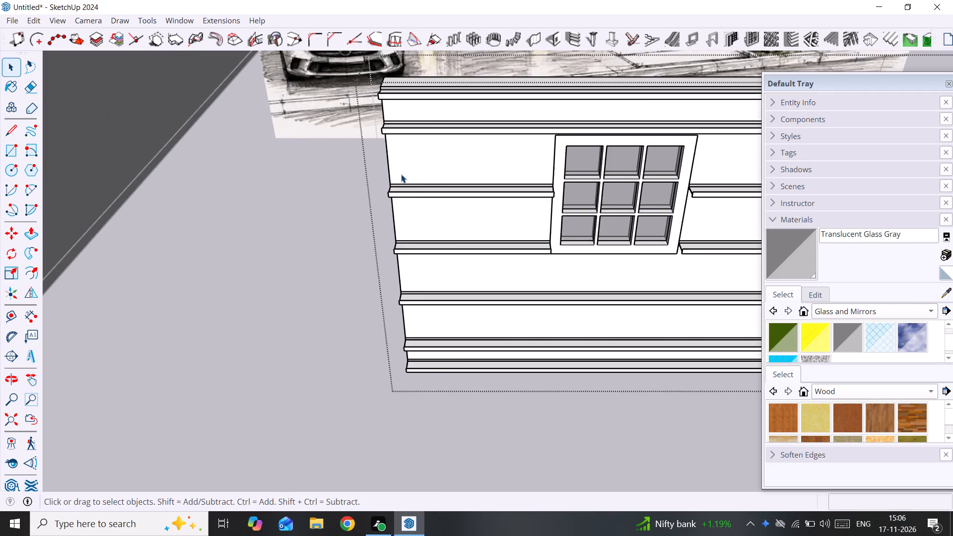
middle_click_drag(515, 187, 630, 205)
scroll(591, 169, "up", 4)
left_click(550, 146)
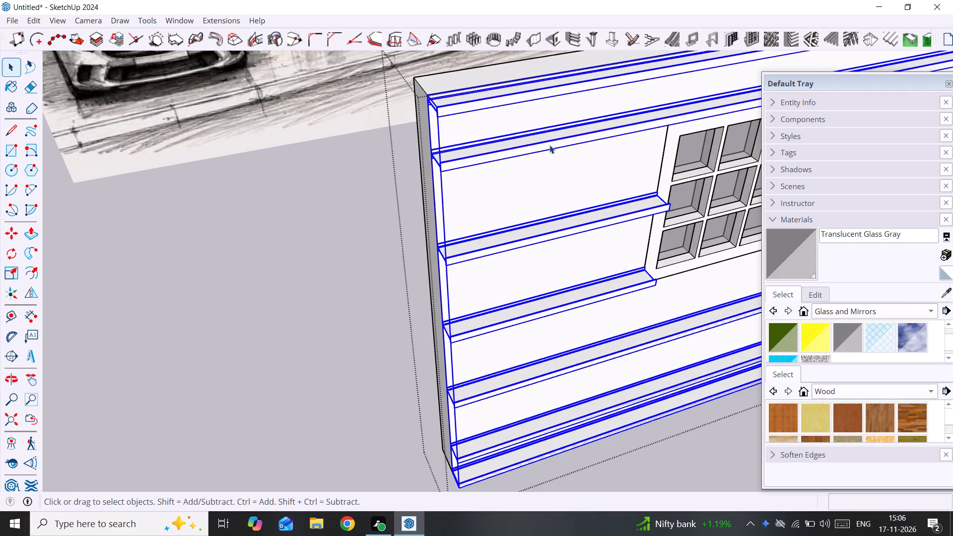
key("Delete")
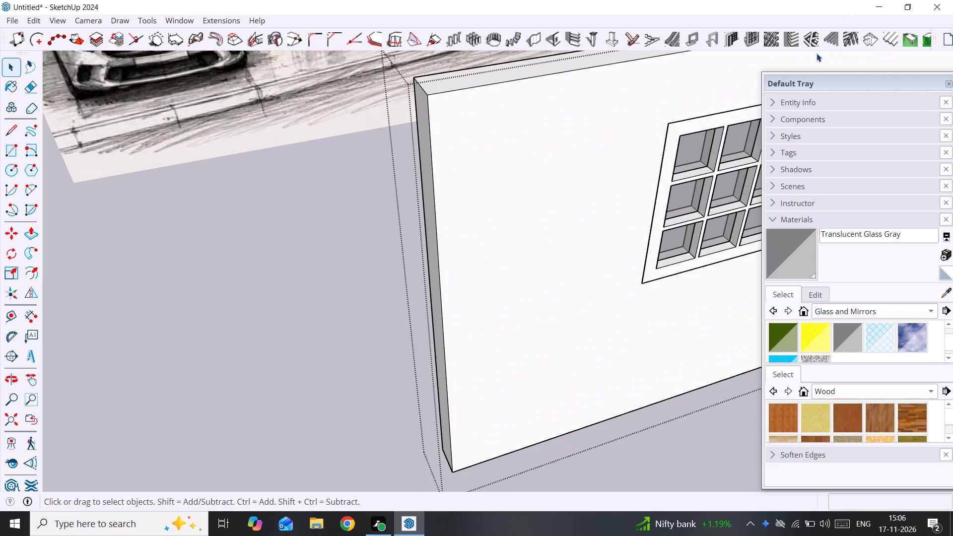
Leave the trial wall group and examine the reference image alongside the house's ground-floor walls.
scroll(538, 142, "down", 12)
scroll(504, 164, "down", 2)
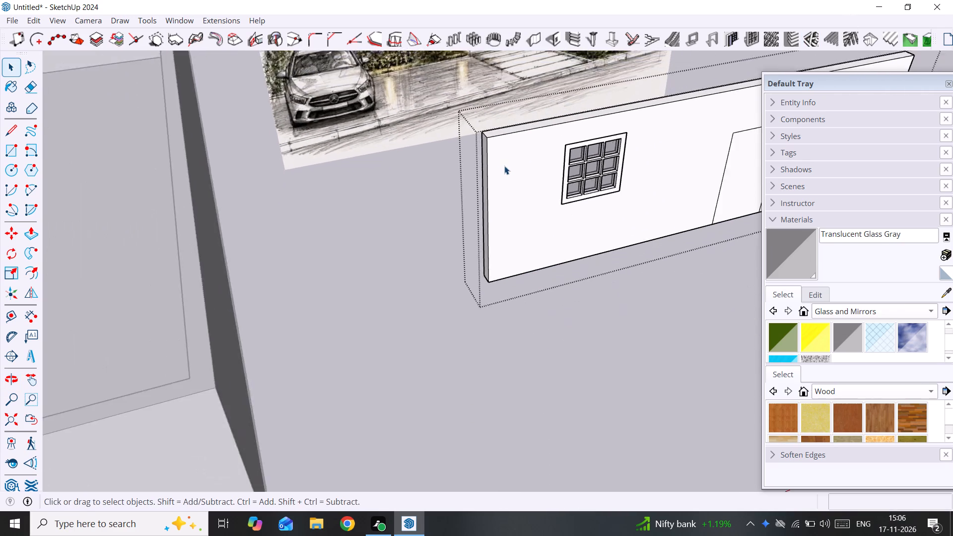
scroll(504, 166, "down", 13)
left_click(562, 307)
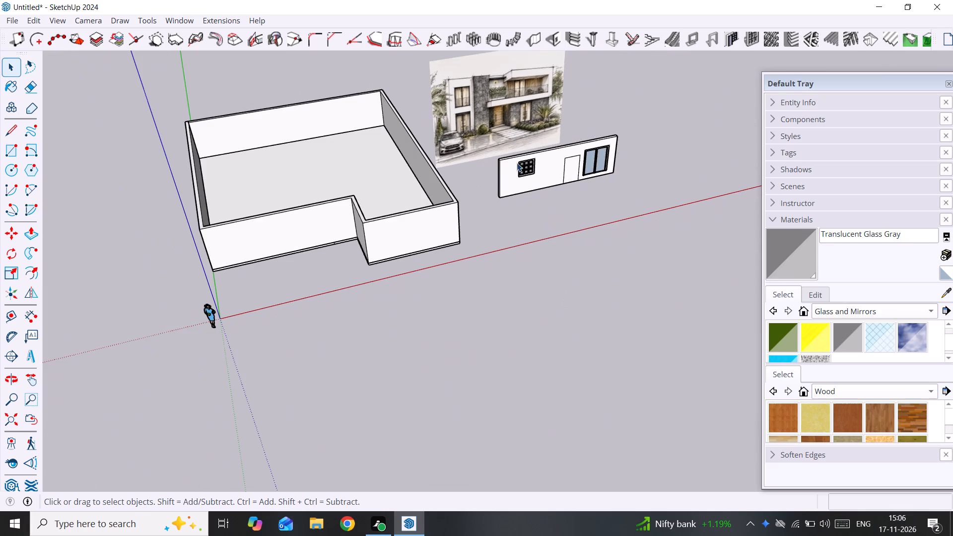
scroll(515, 81, "up", 18)
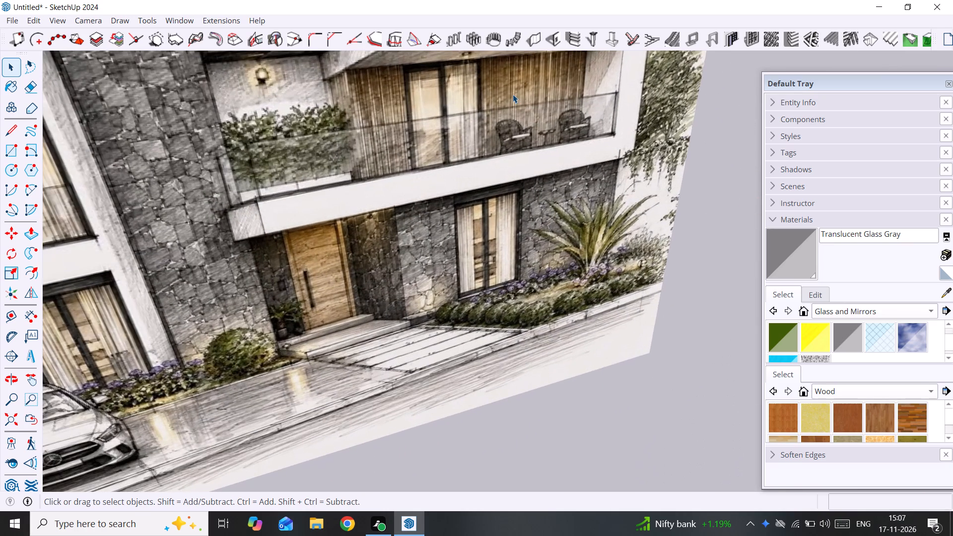
scroll(513, 94, "down", 9)
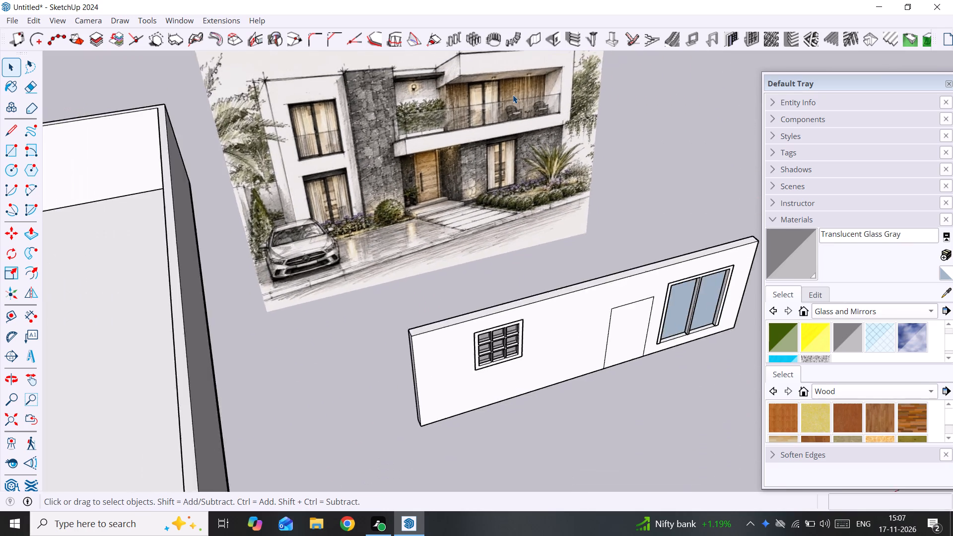
scroll(513, 95, "down", 15)
scroll(386, 219, "up", 1)
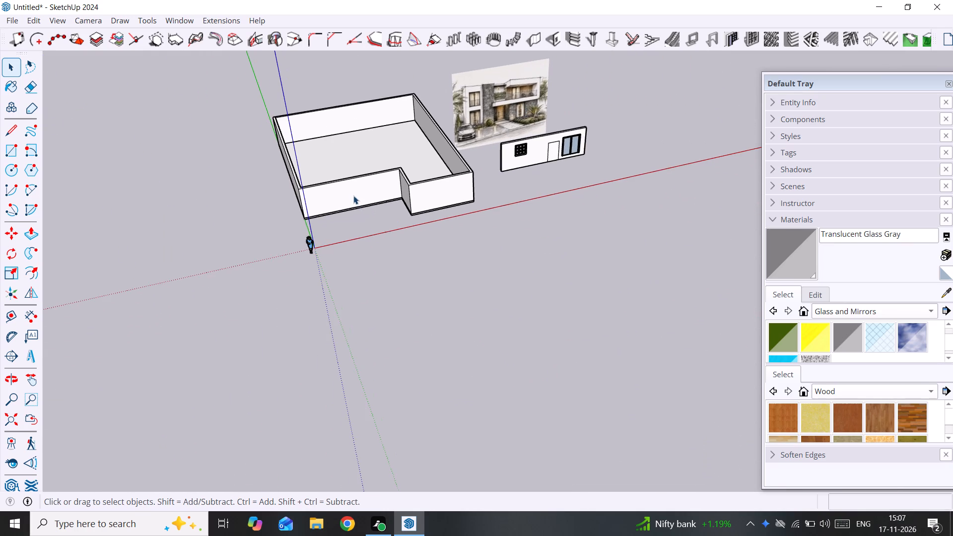
scroll(353, 196, "up", 1)
middle_click_drag(353, 195, 291, 200)
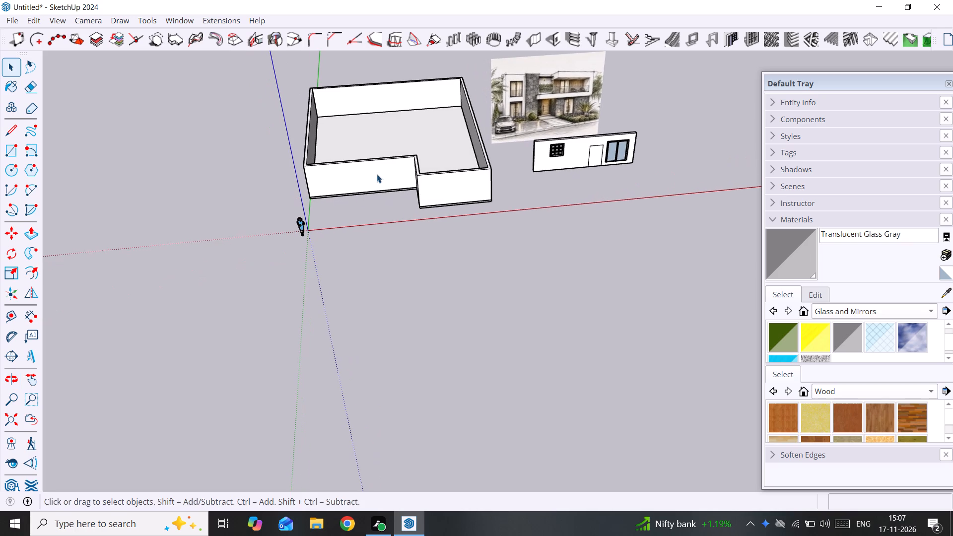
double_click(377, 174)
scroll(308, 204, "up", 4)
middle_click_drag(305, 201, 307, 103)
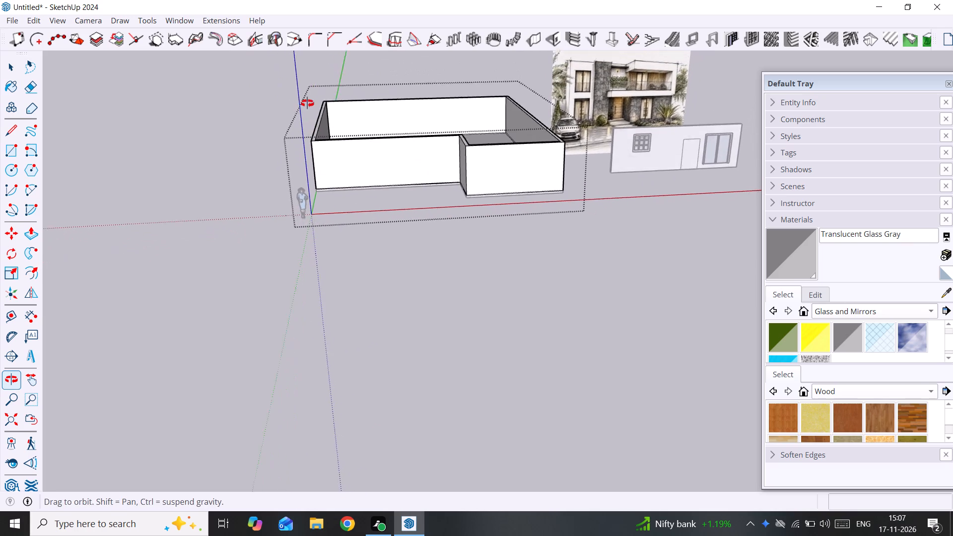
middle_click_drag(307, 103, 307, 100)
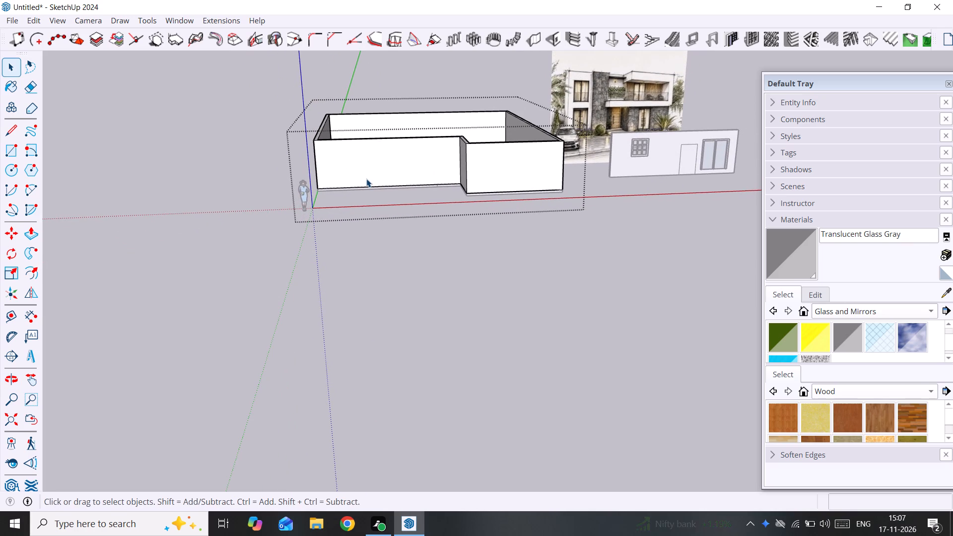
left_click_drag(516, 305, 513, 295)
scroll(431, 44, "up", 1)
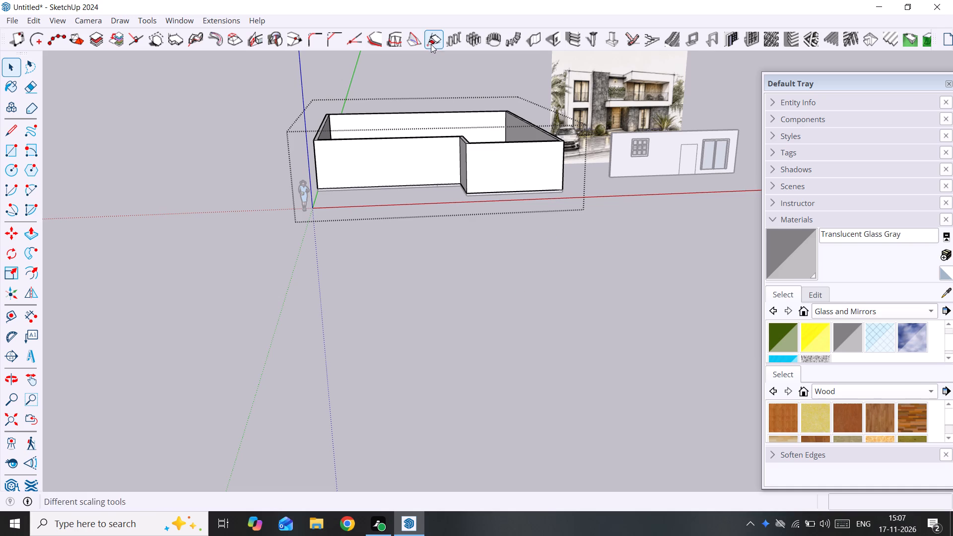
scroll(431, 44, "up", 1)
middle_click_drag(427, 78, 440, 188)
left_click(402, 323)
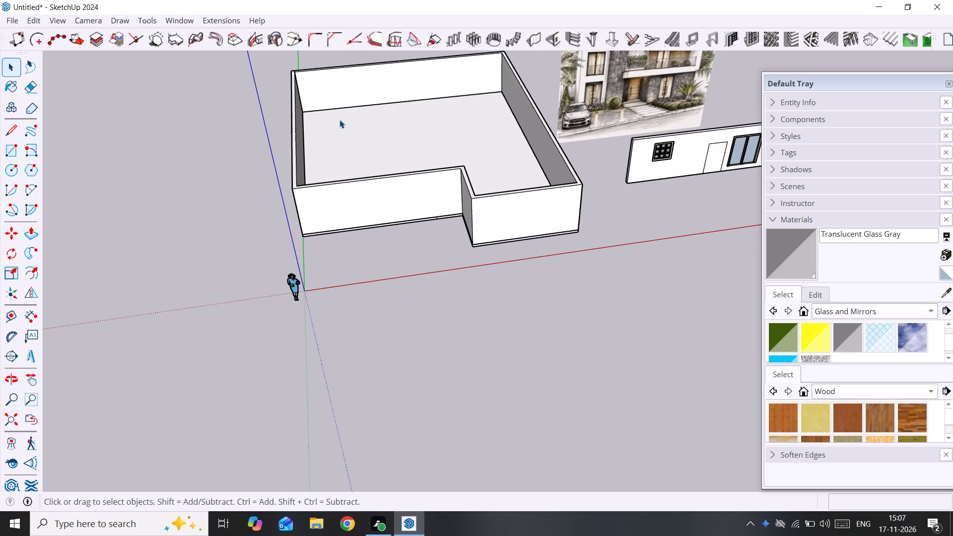
Draw a 60' by 50' rectangle over the tops of the ground-floor walls, between the outer back and front corners.
key("r")
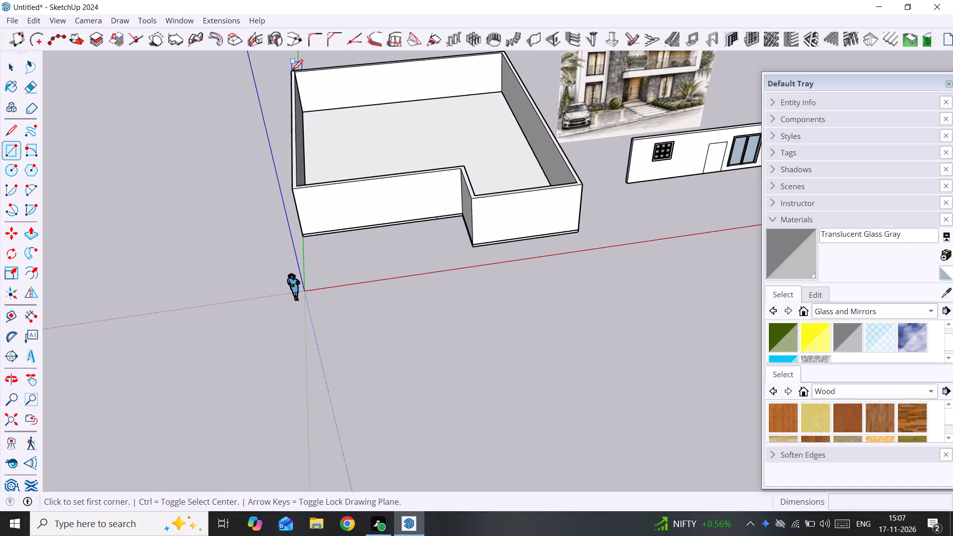
left_click(291, 72)
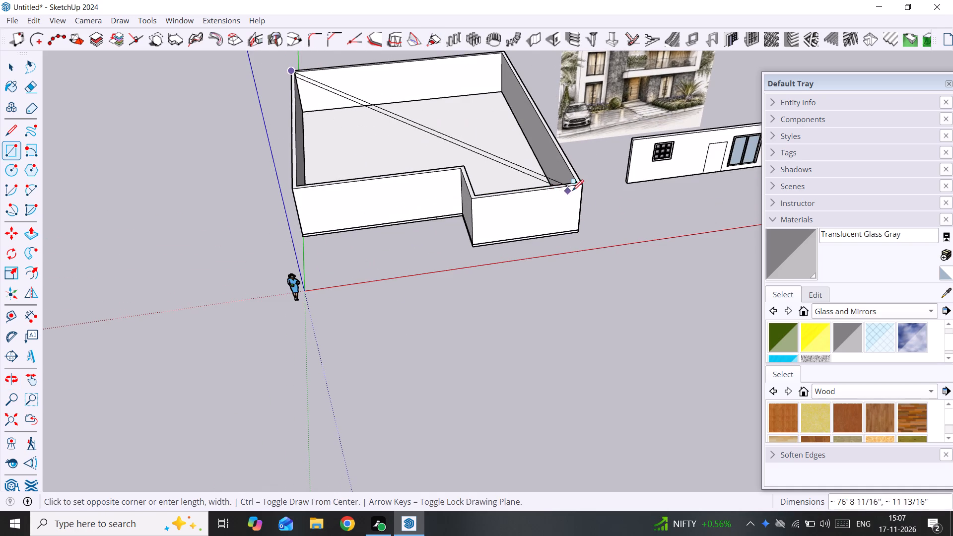
scroll(582, 189, "down", 4)
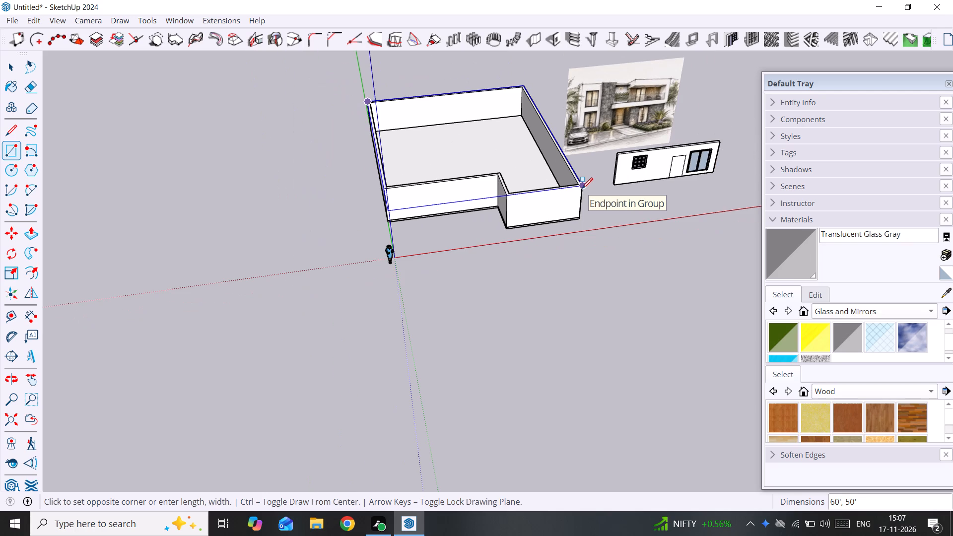
scroll(580, 189, "up", 7)
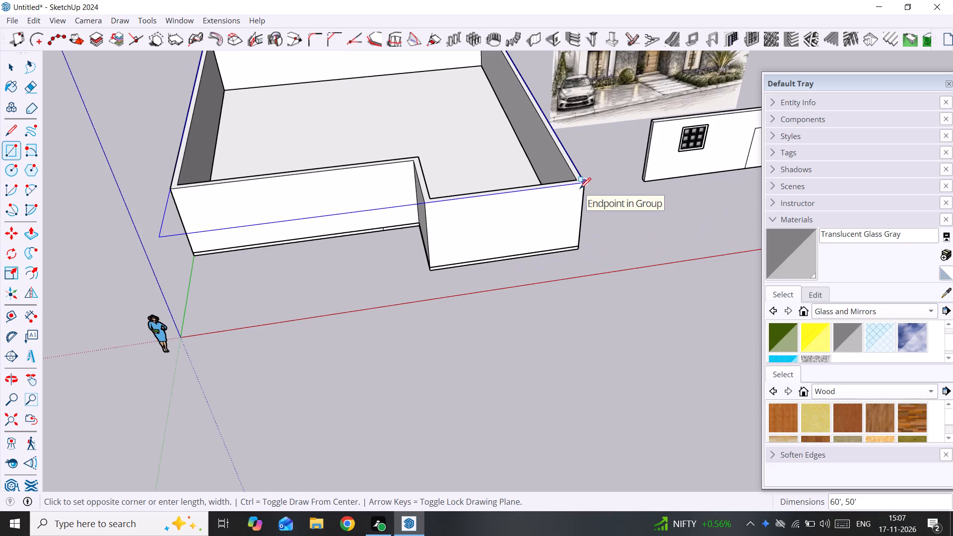
left_click(585, 184)
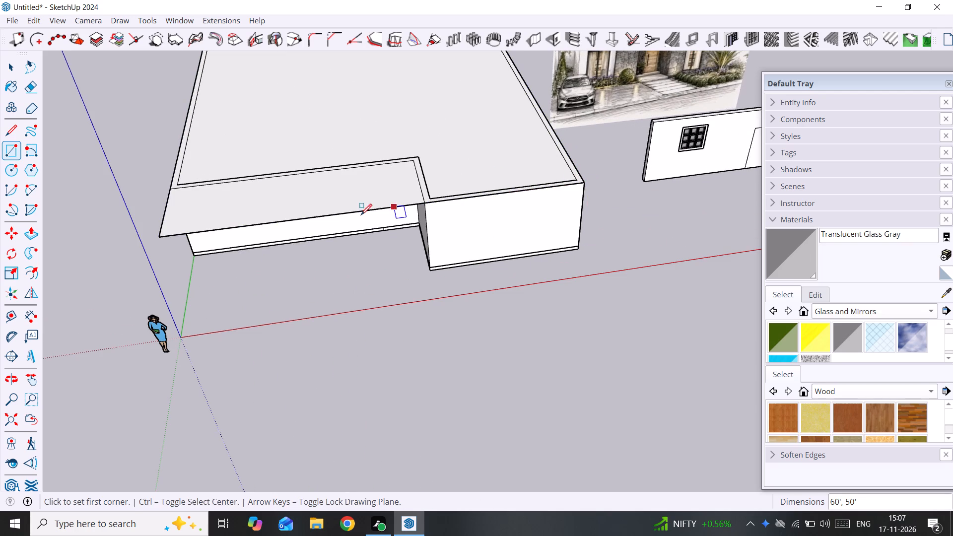
Turn the rectangle on top of the walls, with its edges, into a component using the default settings.
key("space")
left_click(325, 201)
double_click(325, 201)
right_click(325, 201)
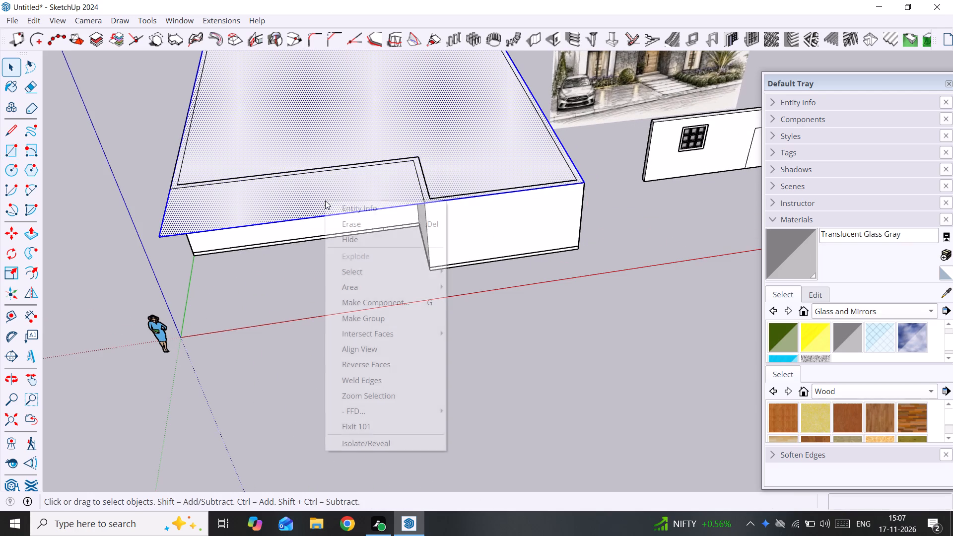
left_click_drag(379, 314, 378, 308)
left_click(392, 172)
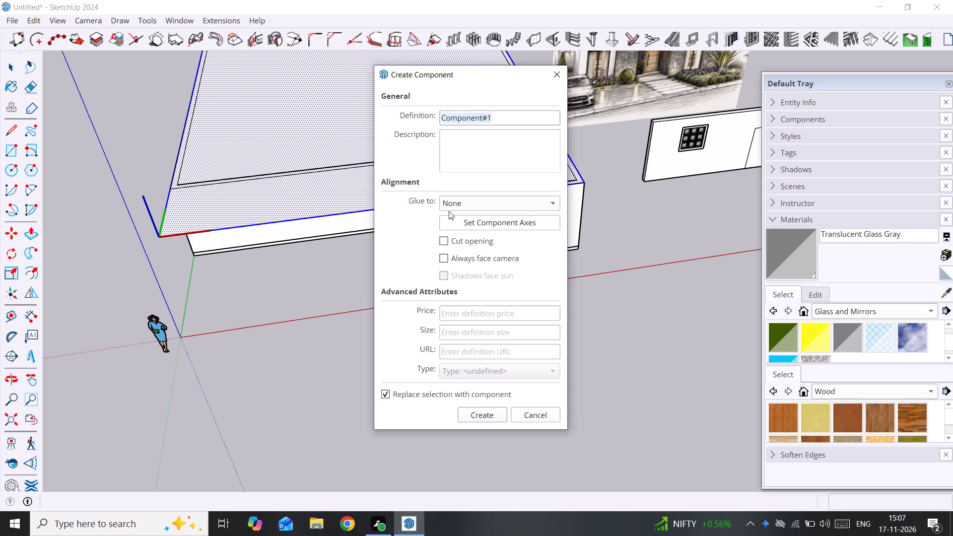
left_click(488, 415)
Open the roof rectangle component and extrude its face upward 6" into a slab.
double_click(317, 147)
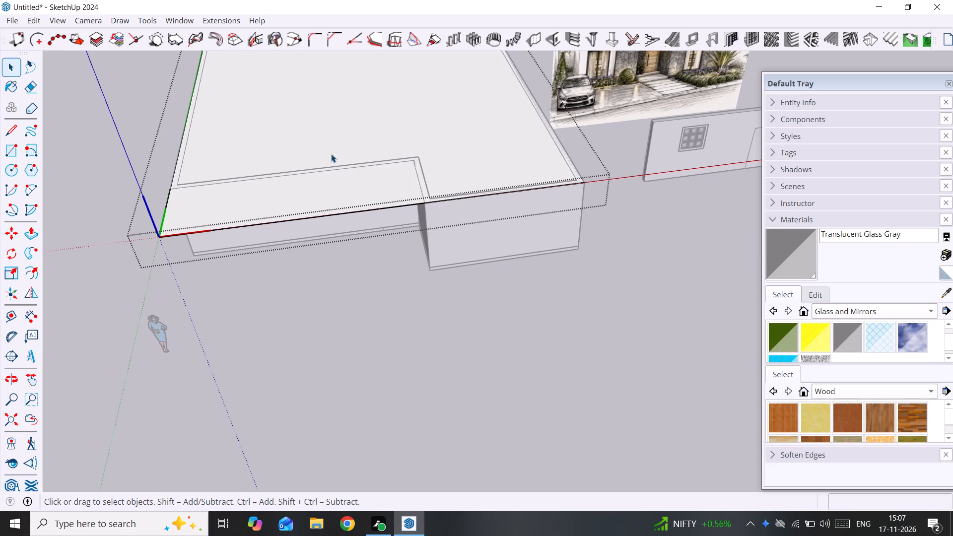
left_click(333, 155)
key("p")
left_click(333, 155)
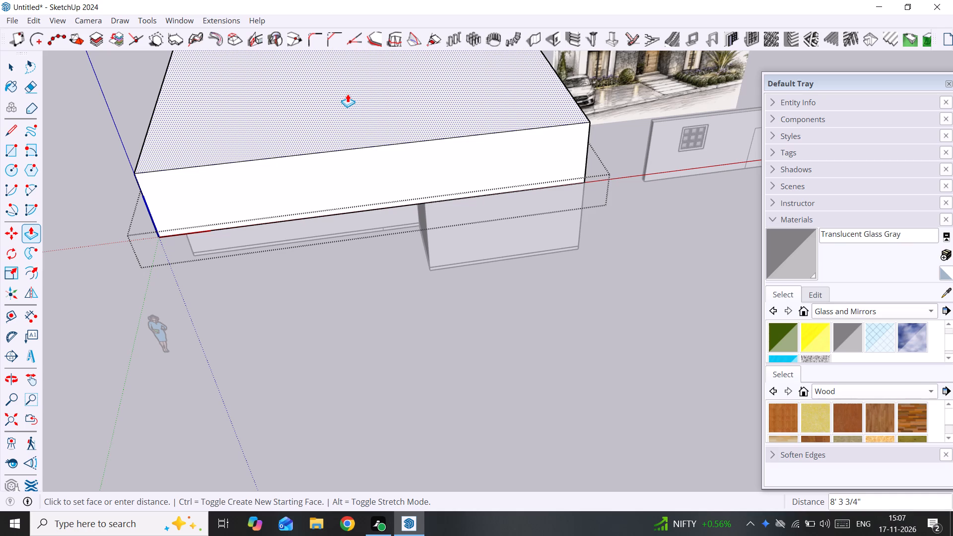
type("6\"")
key("Return")
key("space")
Copy the slab's short vertical corner edge 20' along its front face, in line with the wall's inner corner.
scroll(331, 90, "down", 2)
scroll(241, 192, "up", 4)
scroll(463, 192, "up", 7)
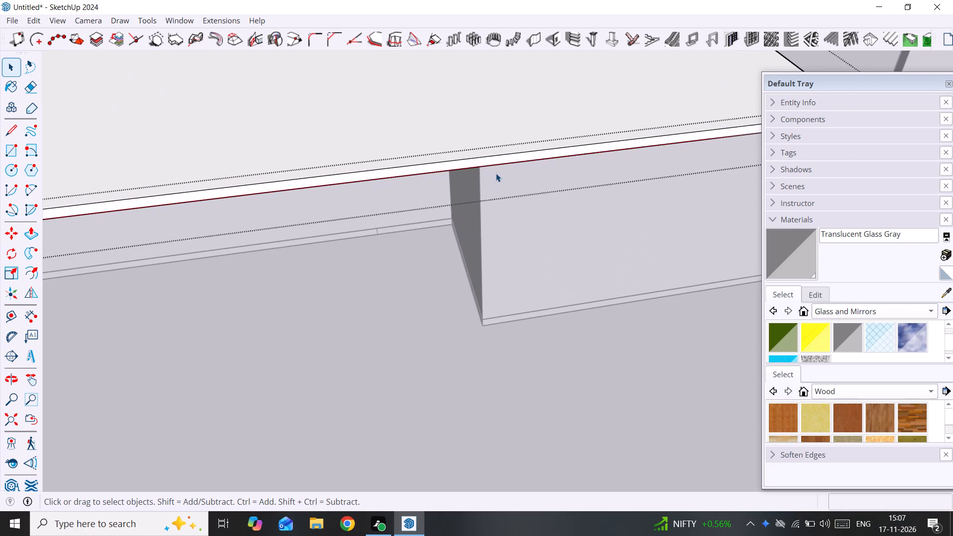
middle_click_drag(481, 167, 436, 148)
scroll(448, 152, "down", 3)
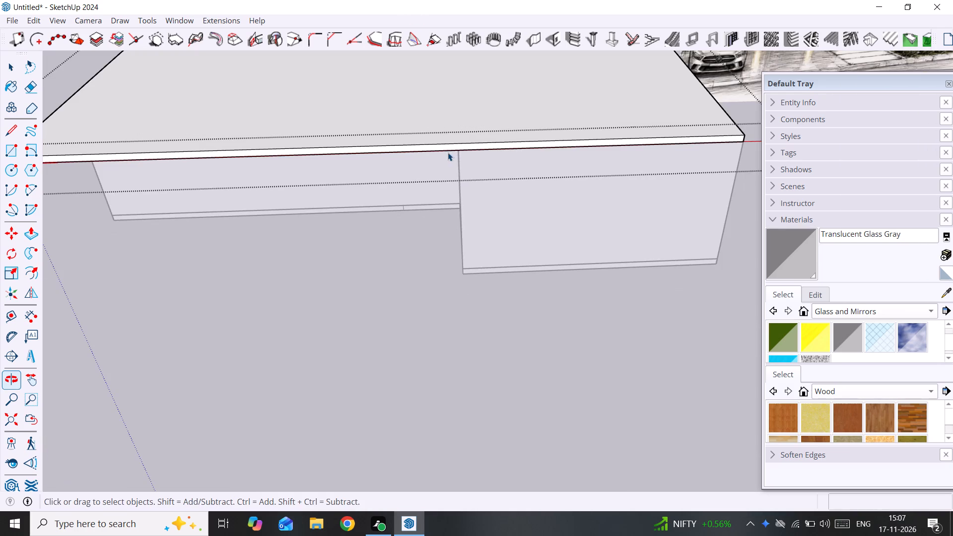
left_click(745, 137)
scroll(745, 137, "up", 3)
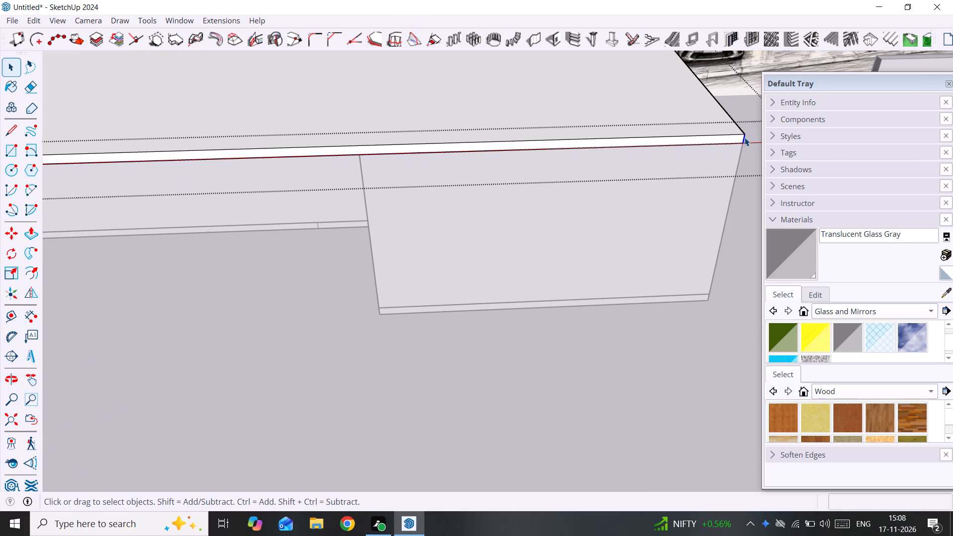
key("m")
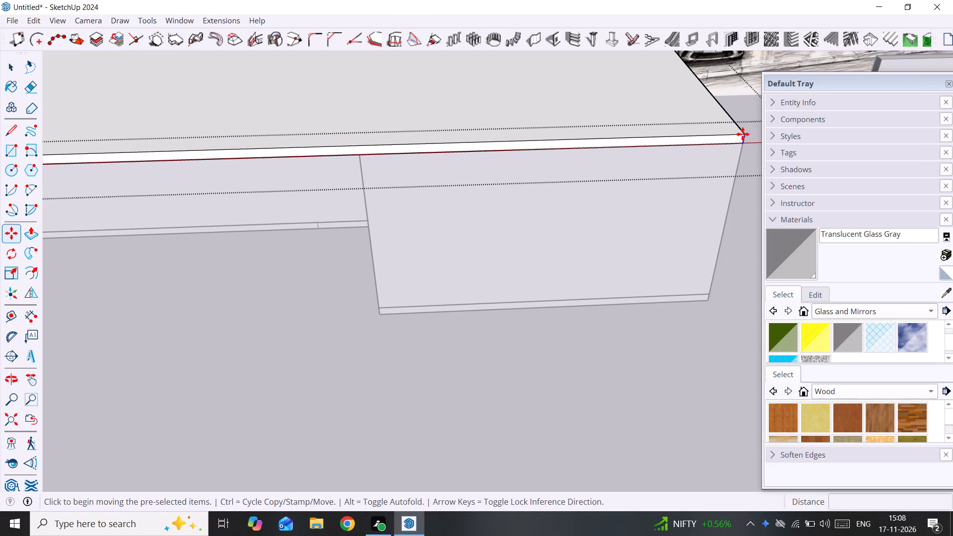
left_click(745, 134)
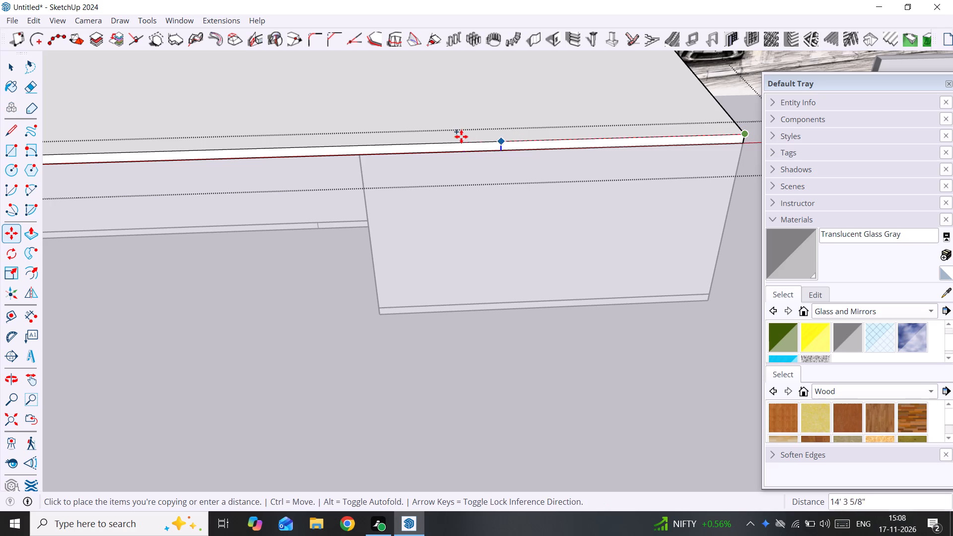
scroll(360, 153, "up", 4)
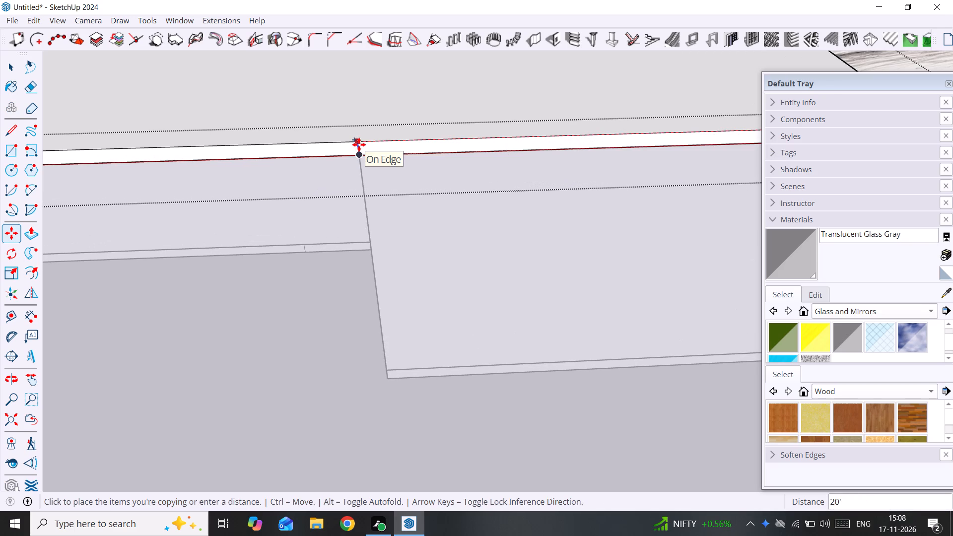
left_click(359, 144)
key("space")
Push the slab's front face above the recessed wall back 10', flush with that wall, and leave the component.
left_click(340, 147)
scroll(340, 147, "down", 3)
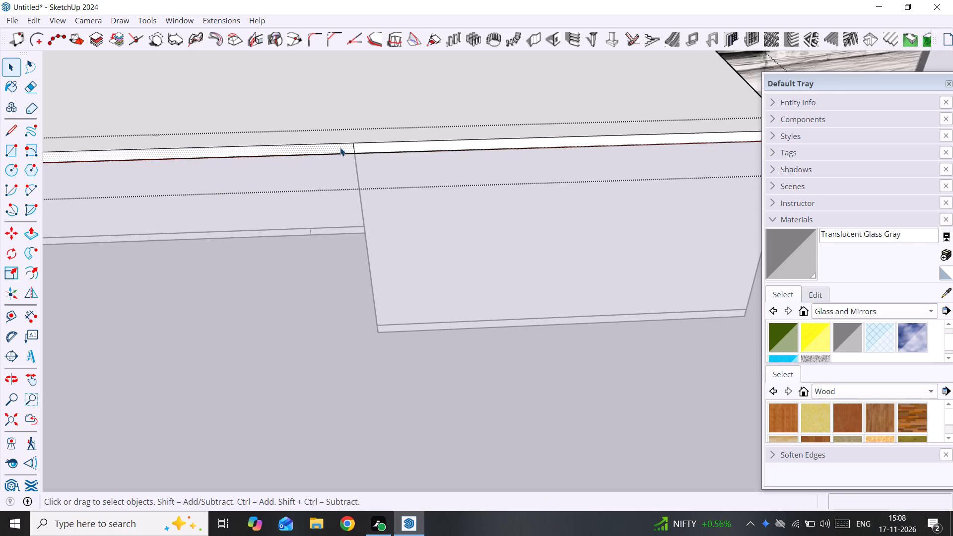
scroll(340, 147, "down", 6)
scroll(302, 76, "down", 10)
middle_click_drag(302, 76, 595, 220, "shift")
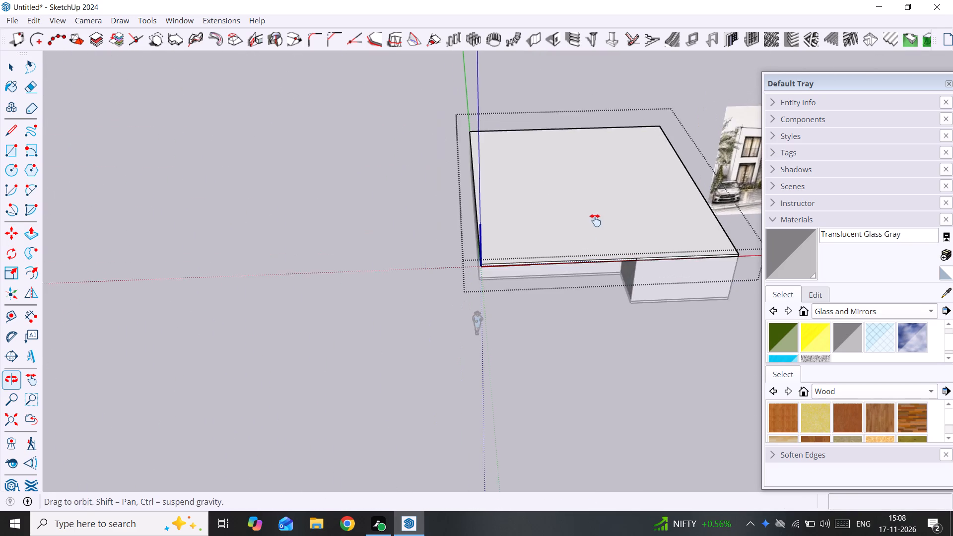
middle_click_drag(595, 220, 591, 185, "shift")
scroll(569, 244, "up", 8)
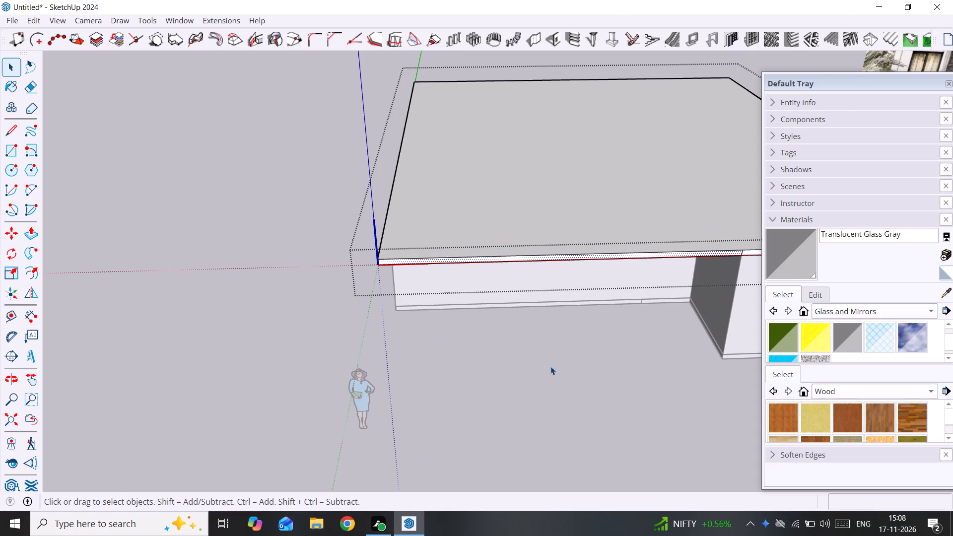
key("p")
left_click(496, 258)
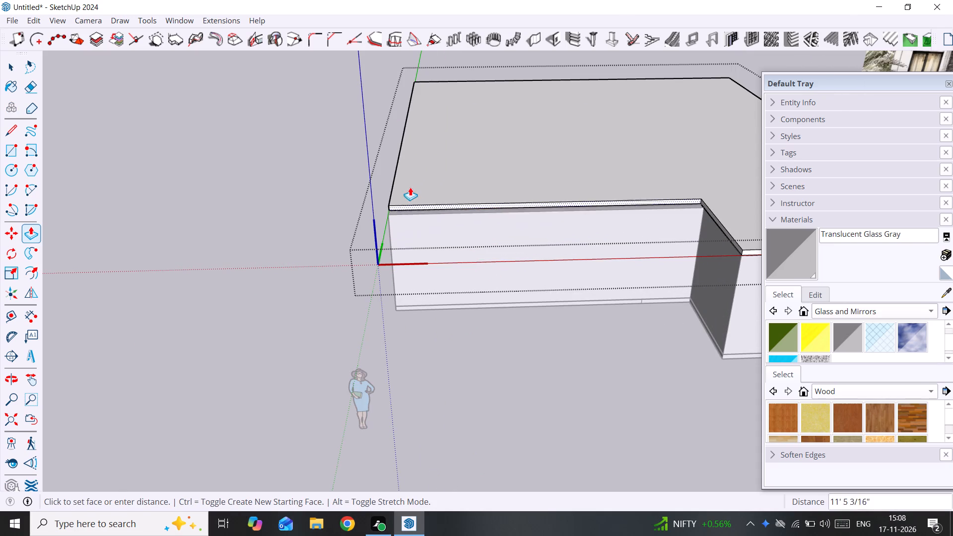
middle_click_drag(433, 227, 888, 142)
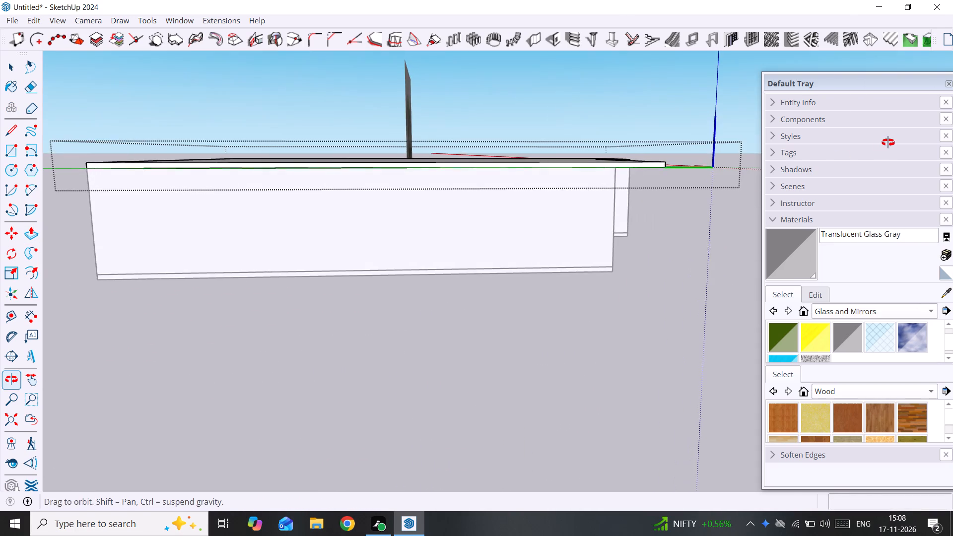
middle_click_drag(888, 142, 882, 143)
scroll(612, 204, "up", 7)
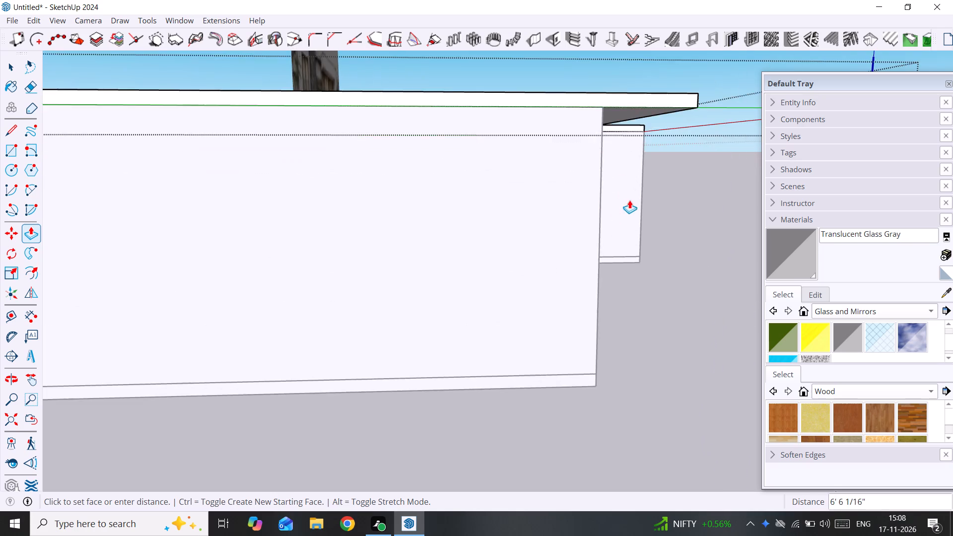
middle_click_drag(629, 200, 567, 217)
left_click(399, 225)
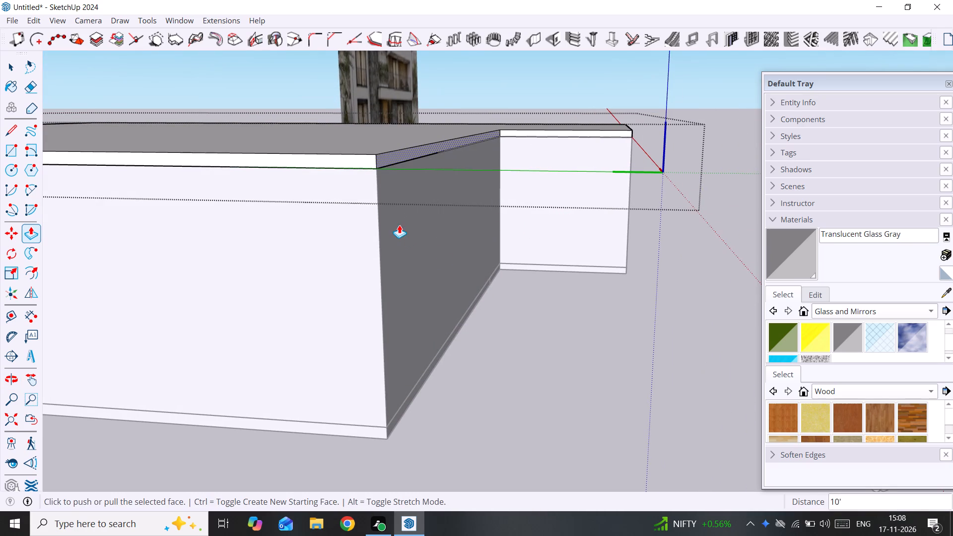
scroll(645, 304, "down", 8)
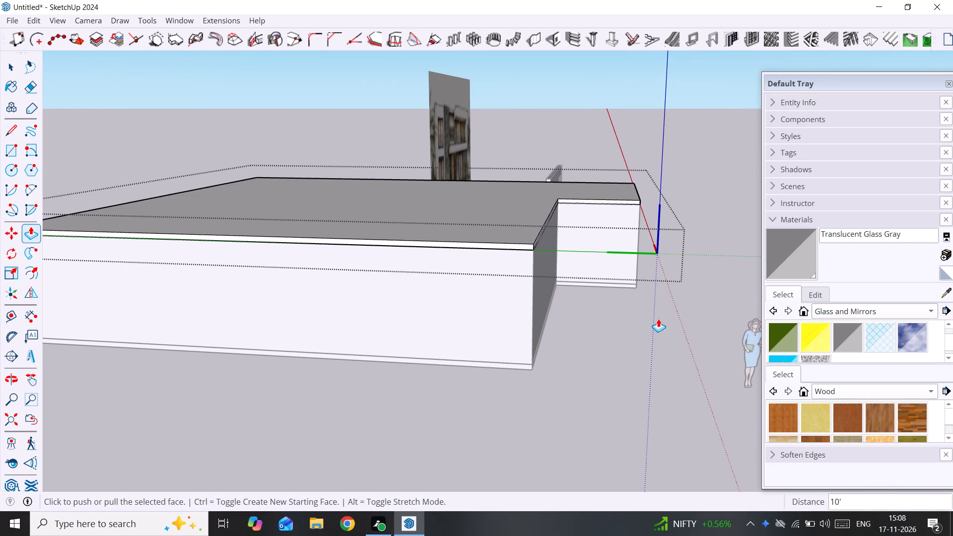
scroll(658, 319, "down", 5)
middle_click_drag(659, 330, 267, 365)
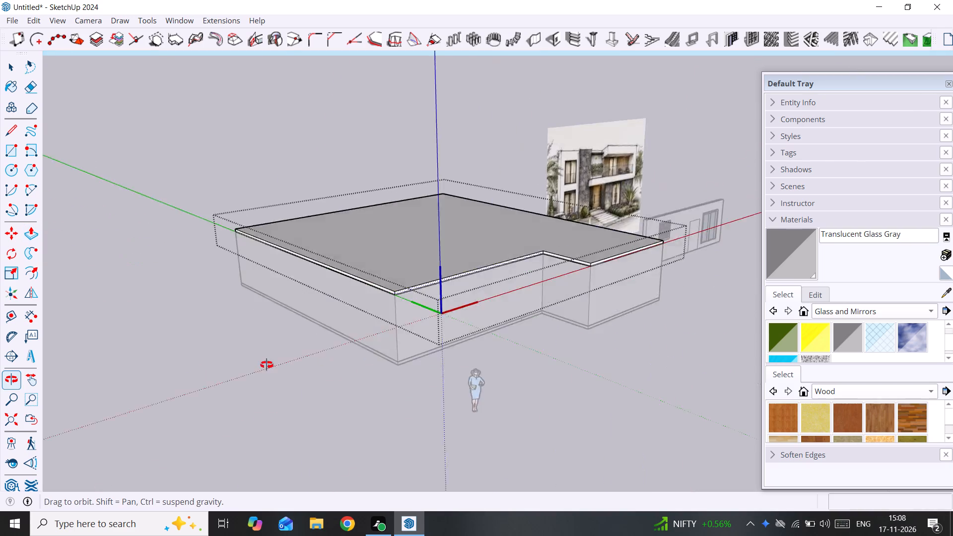
middle_click_drag(267, 365, 133, 392)
scroll(184, 345, "down", 4)
middle_click_drag(183, 347, 223, 350)
middle_click_drag(282, 345, 423, 343)
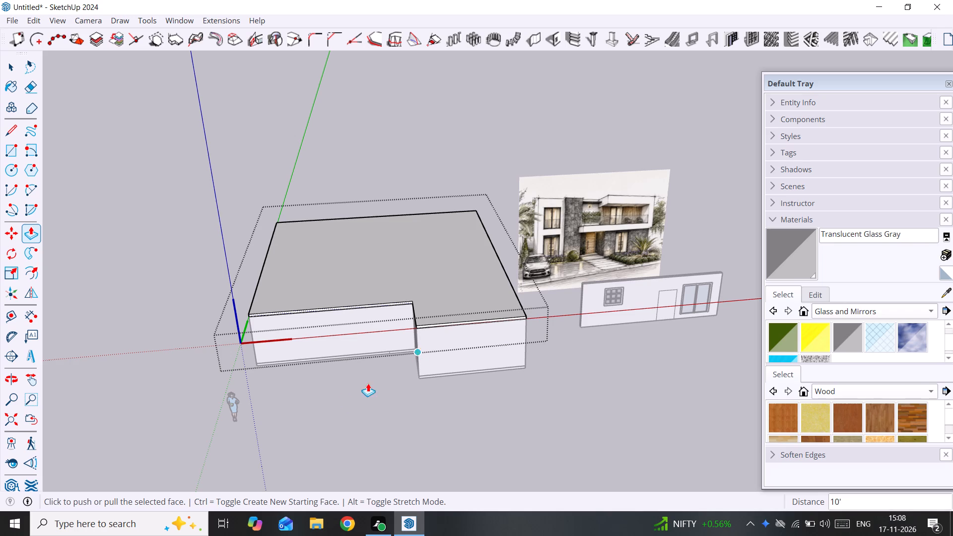
key("space")
left_click(302, 420)
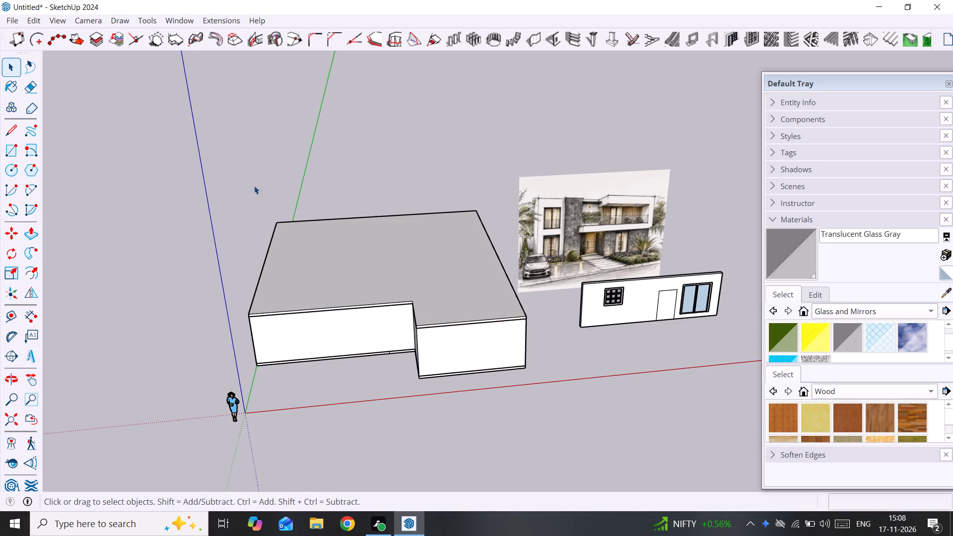
Examine the L-shaped slab over the ground-floor walls and compare it with the house in the reference image.
scroll(282, 234, "up", 2)
middle_click_drag(288, 274, 283, 334)
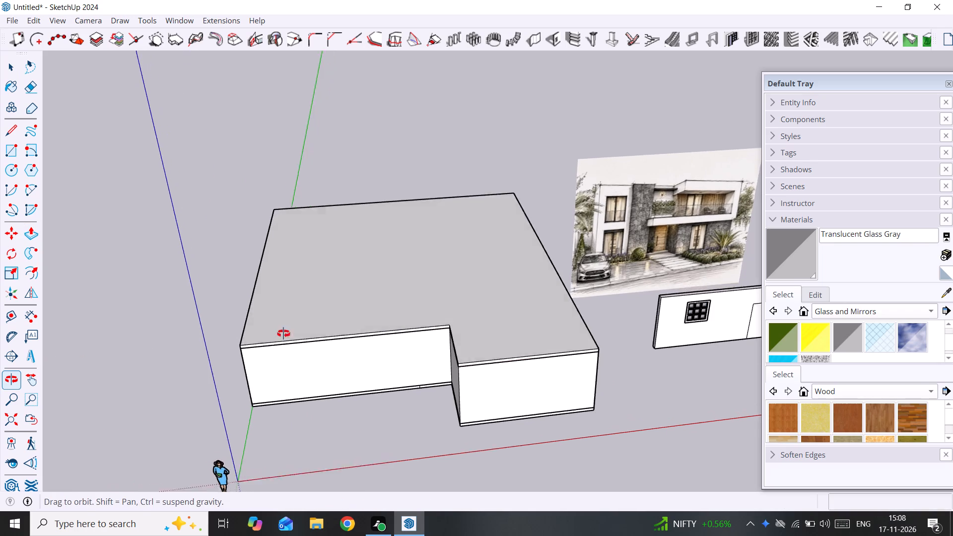
middle_click_drag(283, 334, 474, 420)
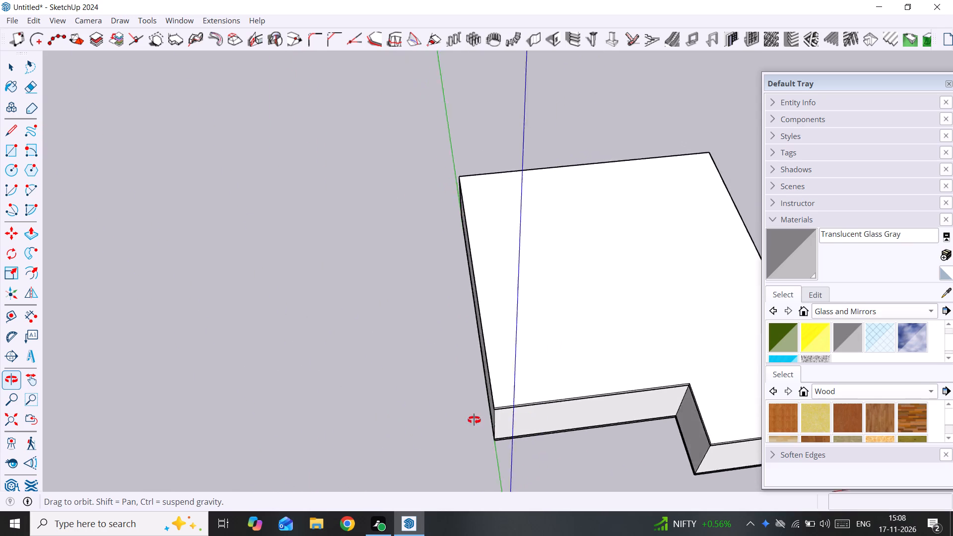
middle_click_drag(474, 420, 453, 382)
scroll(456, 359, "down", 7)
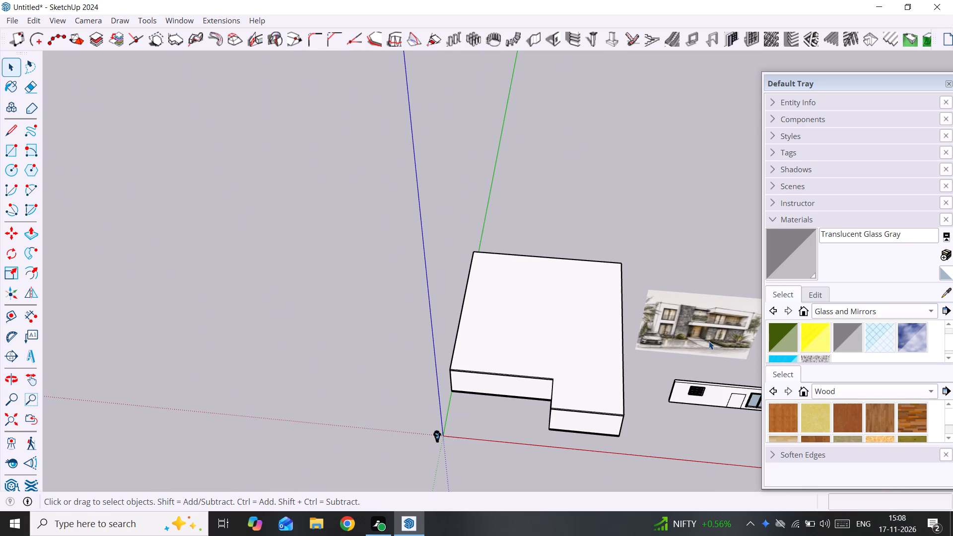
middle_click_drag(711, 341, 610, 301, "shift")
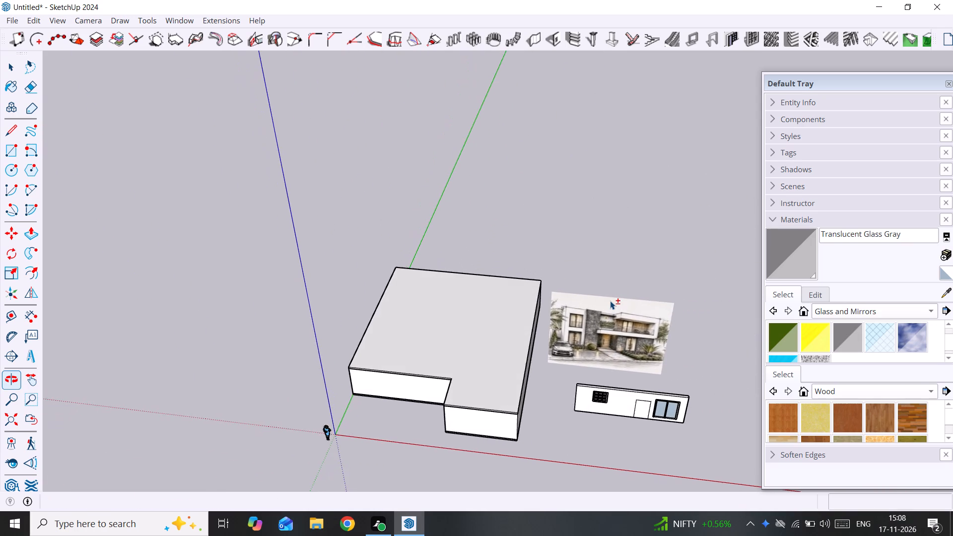
scroll(610, 300, "up", 6)
scroll(616, 353, "up", 5)
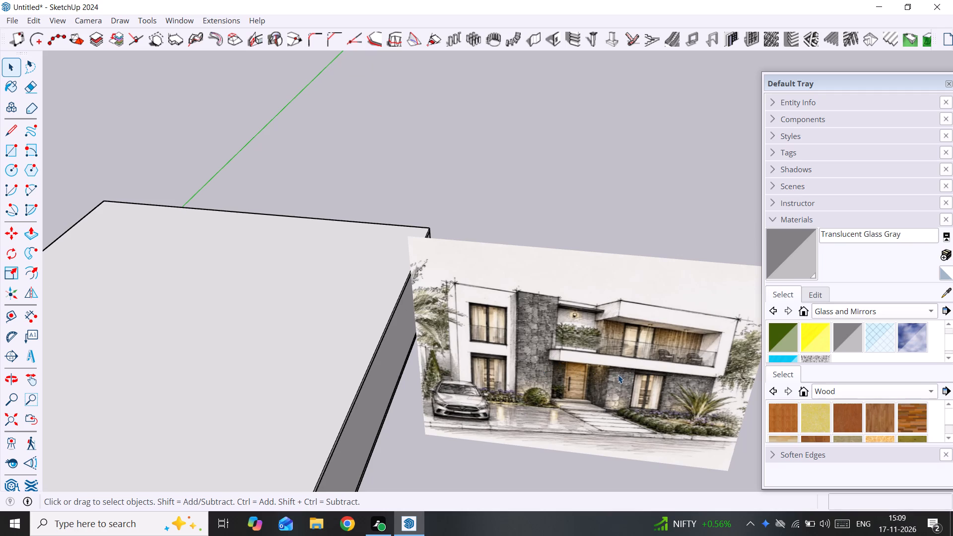
Examine the L-shaped slab and the recessed front corner of the ground-floor walls against the house in the reference image.
scroll(569, 375, "down", 4)
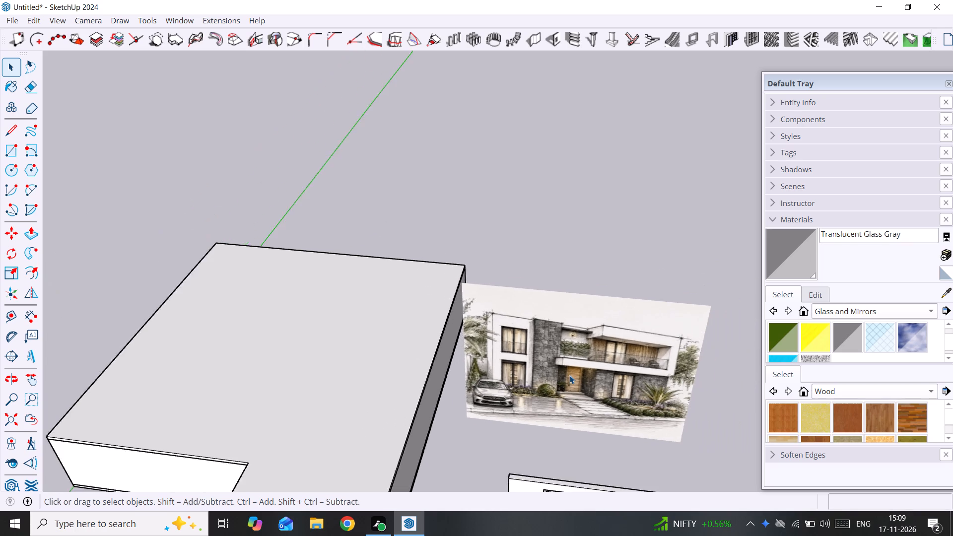
scroll(569, 375, "down", 6)
middle_click_drag(430, 450, 552, 361)
scroll(470, 365, "up", 1)
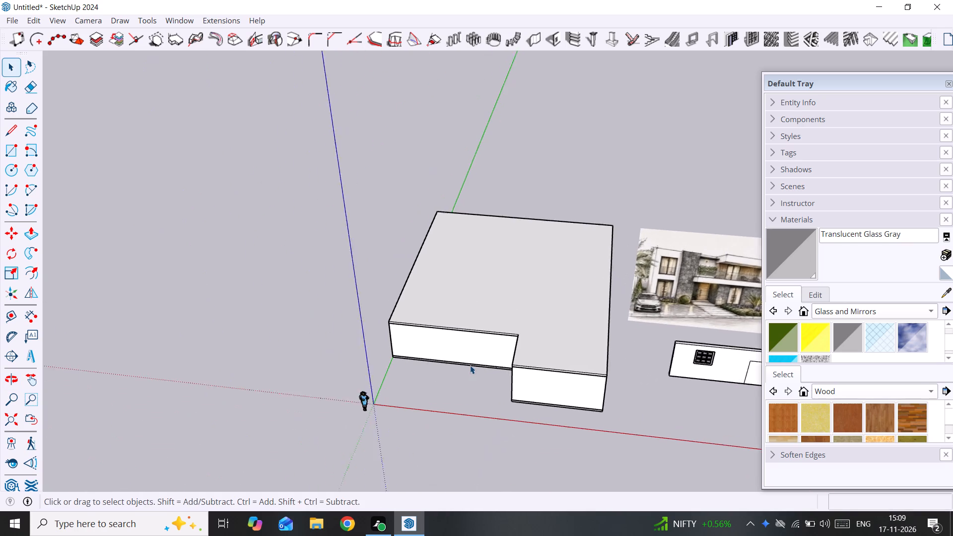
scroll(470, 365, "up", 1)
middle_click_drag(470, 366, 738, 317)
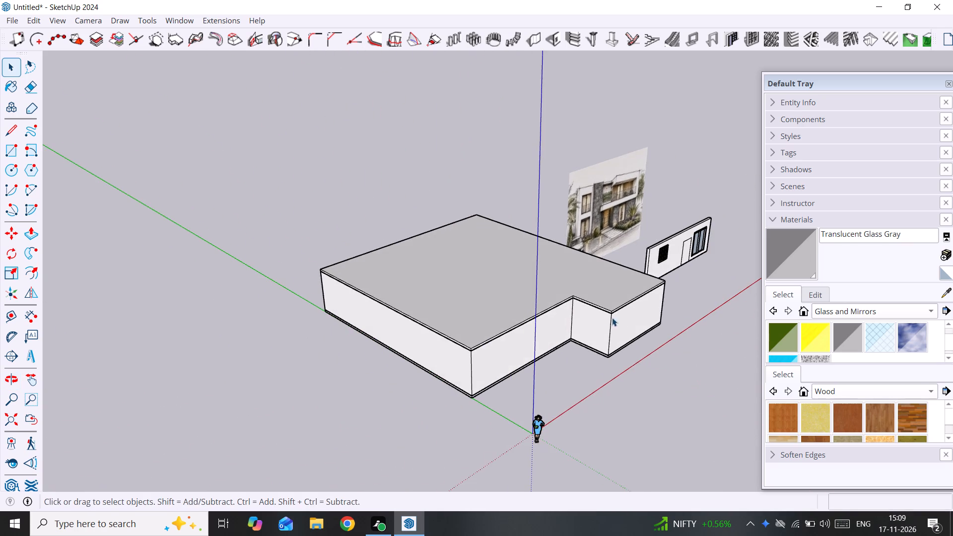
scroll(601, 313, "up", 9)
double_click(608, 308)
scroll(608, 308, "up", 4)
middle_click_drag(609, 312, 609, 312)
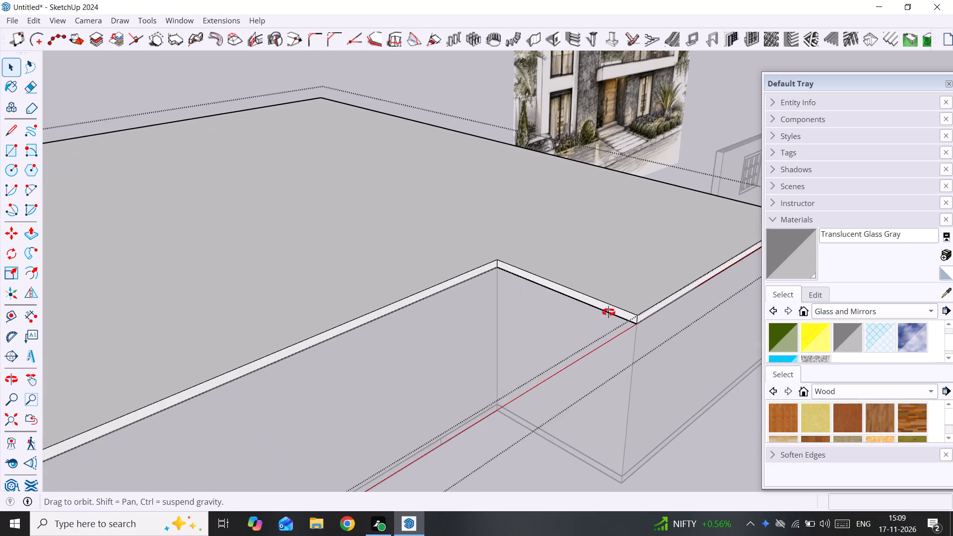
middle_click_drag(609, 312, 525, 312)
scroll(525, 312, "down", 8)
middle_click_drag(526, 314, 530, 299, "shift")
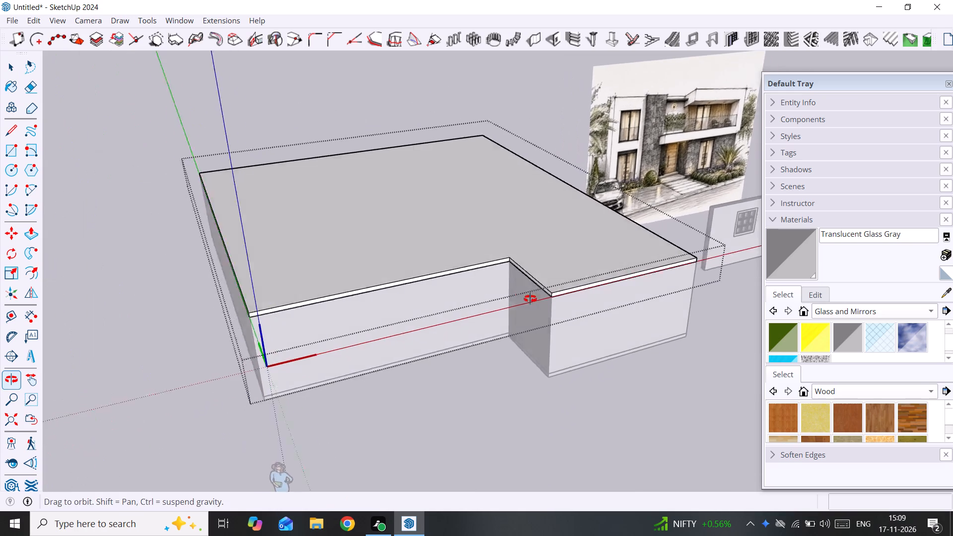
middle_click_drag(530, 299, 498, 299, "shift")
left_click(413, 418)
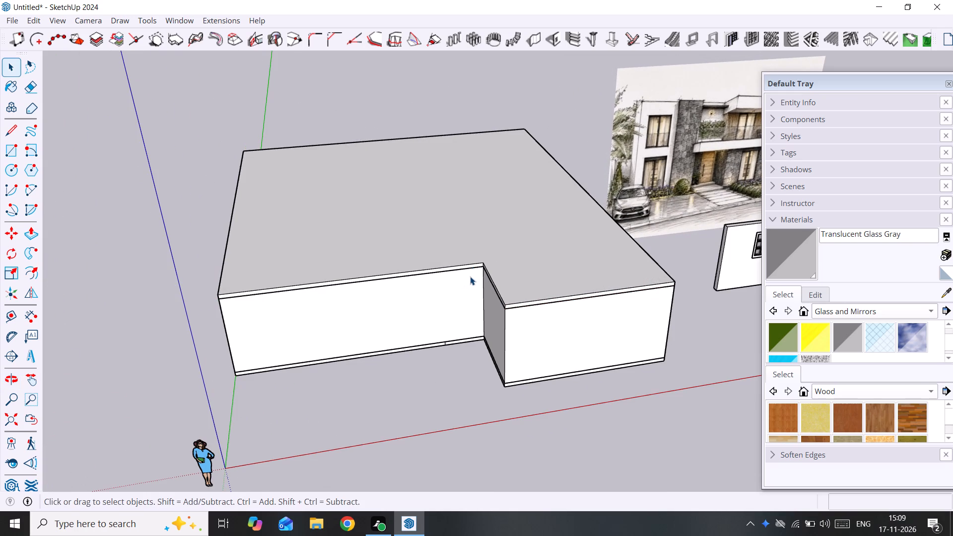
Open the ground-floor wall component and copy the recessed wall's vertical inner-corner edge 6" along that wall.
scroll(473, 291, "up", 2)
middle_click_drag(486, 306, 575, 283, "shift")
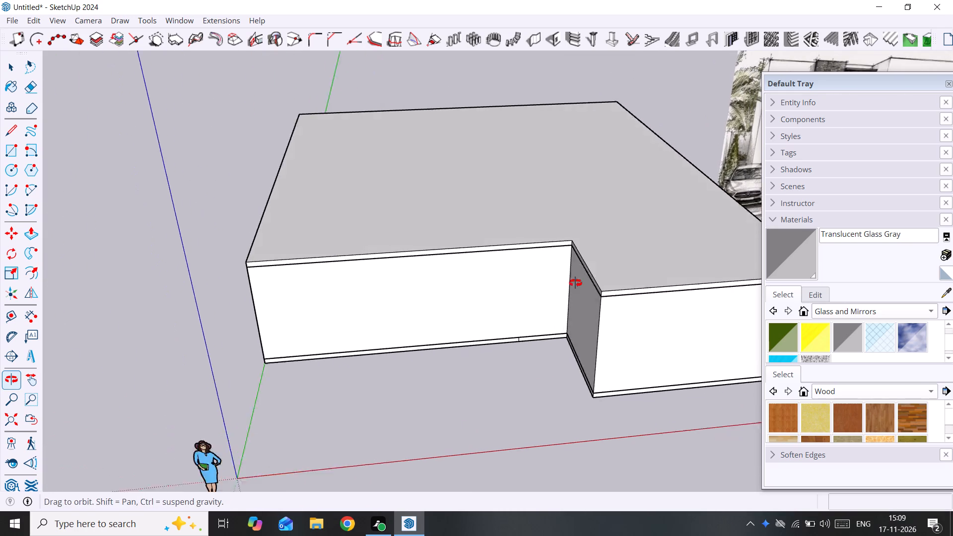
middle_click_drag(575, 283, 576, 282, "shift")
double_click(570, 279)
left_click(579, 271)
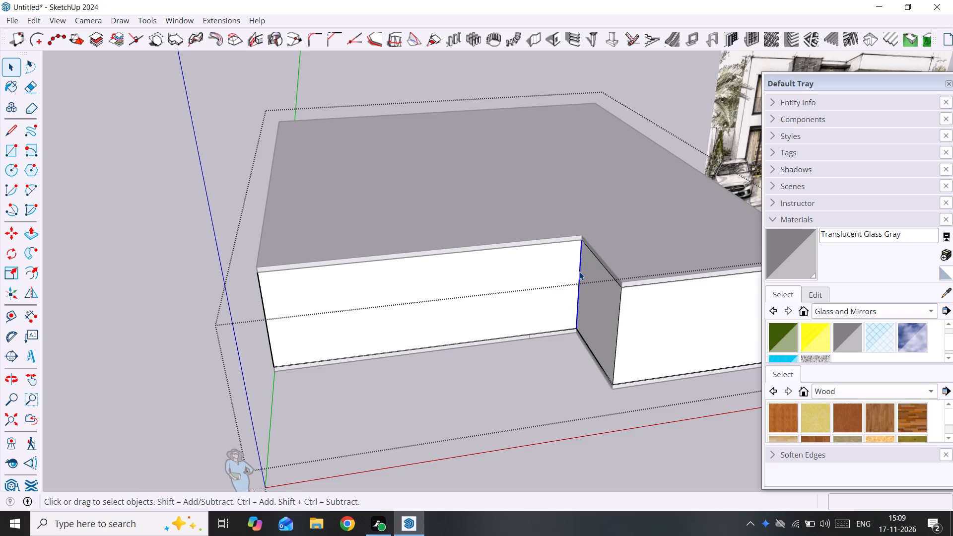
scroll(579, 271, "down", 7)
middle_click_drag(580, 271, 504, 276)
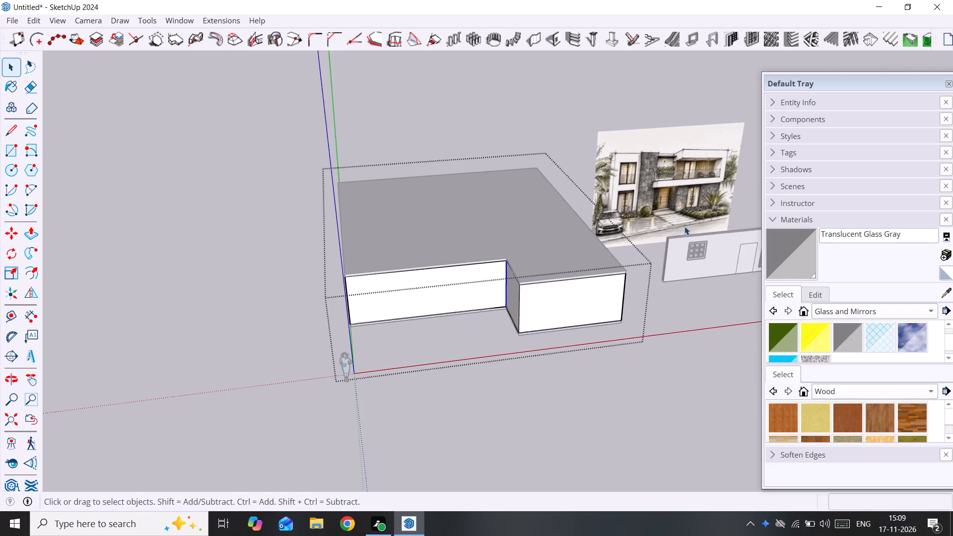
scroll(684, 226, "up", 14)
scroll(658, 185, "down", 4)
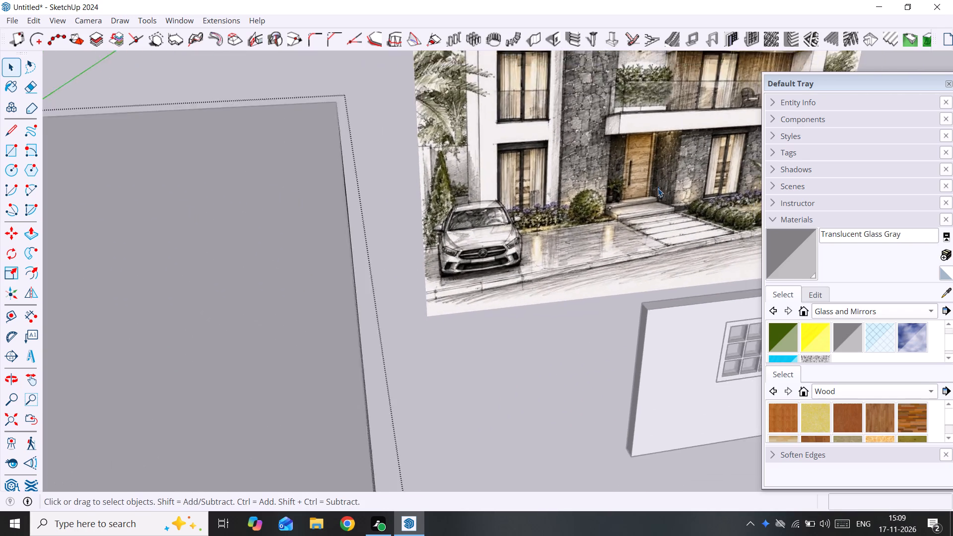
scroll(658, 189, "down", 11)
scroll(385, 296, "up", 4)
scroll(505, 292, "up", 8)
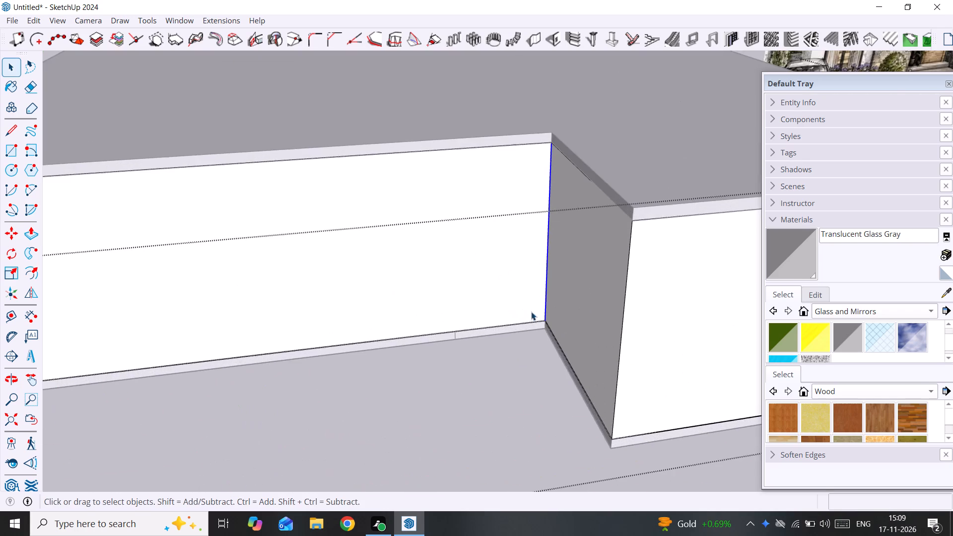
middle_click_drag(538, 315, 560, 307)
key("m")
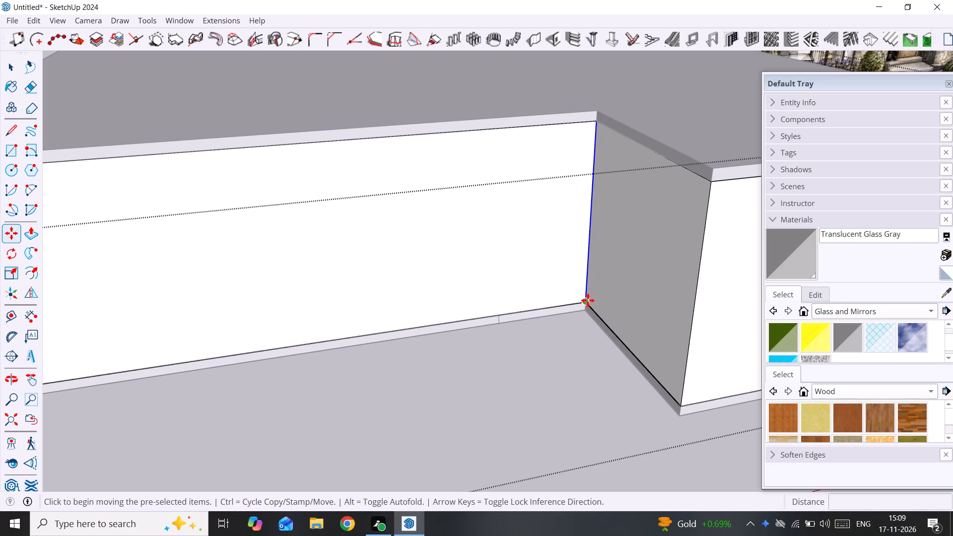
left_click(588, 300)
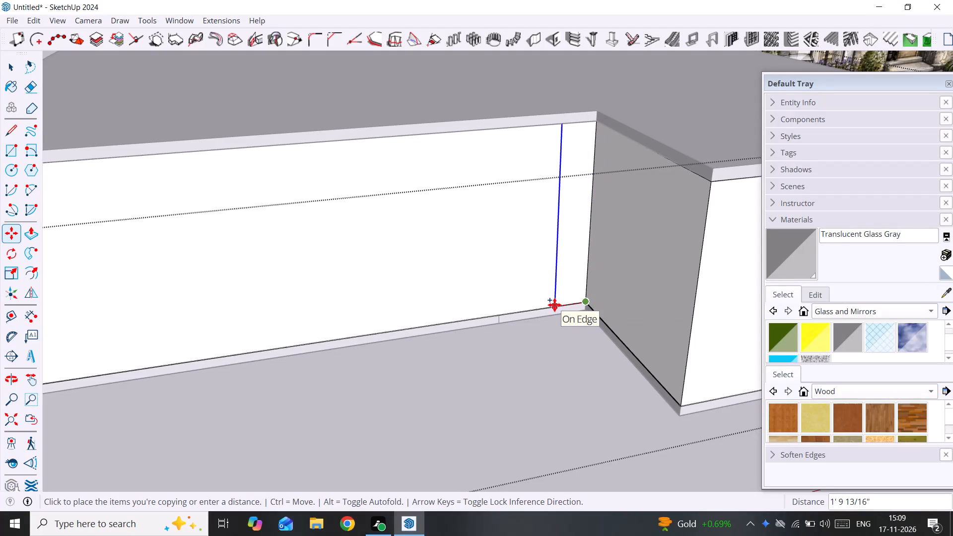
key("6")
key("shift+quotedbl")
key("Return")
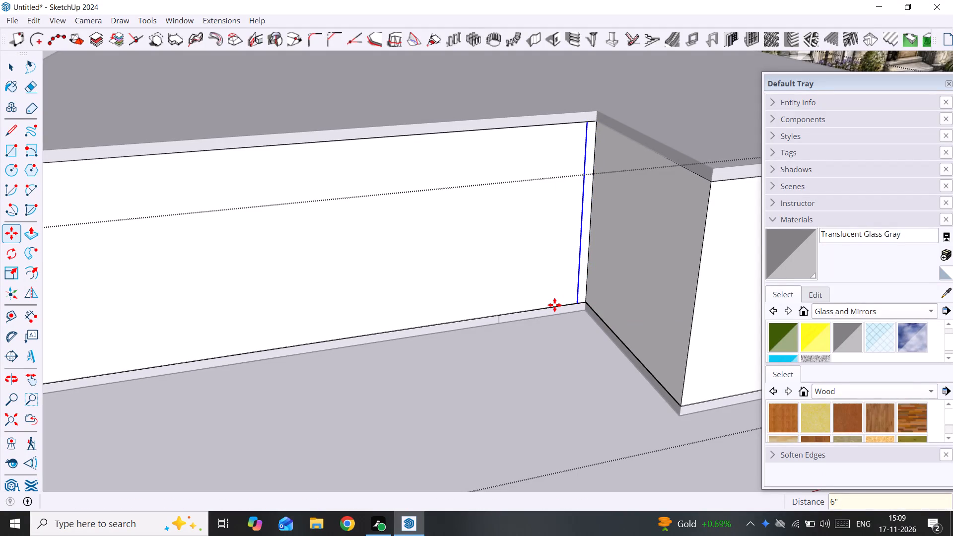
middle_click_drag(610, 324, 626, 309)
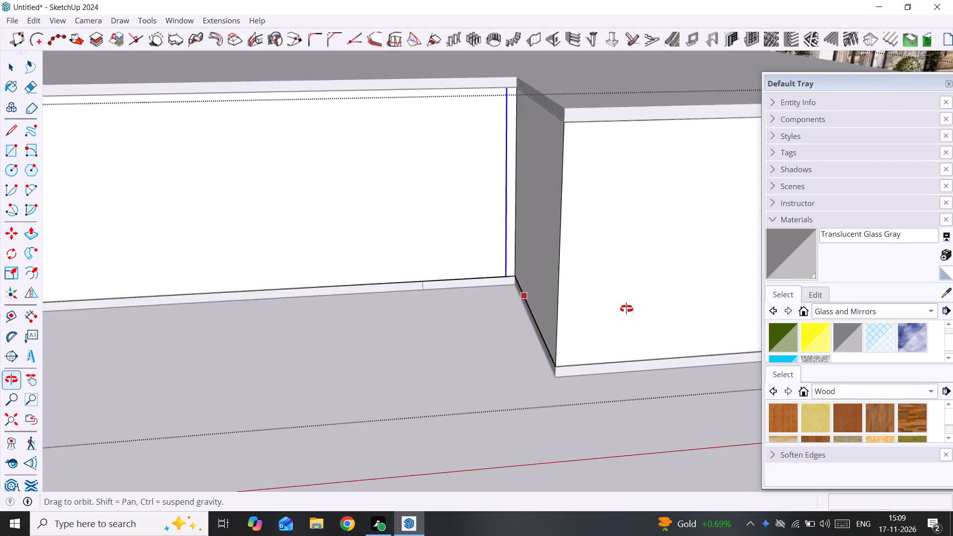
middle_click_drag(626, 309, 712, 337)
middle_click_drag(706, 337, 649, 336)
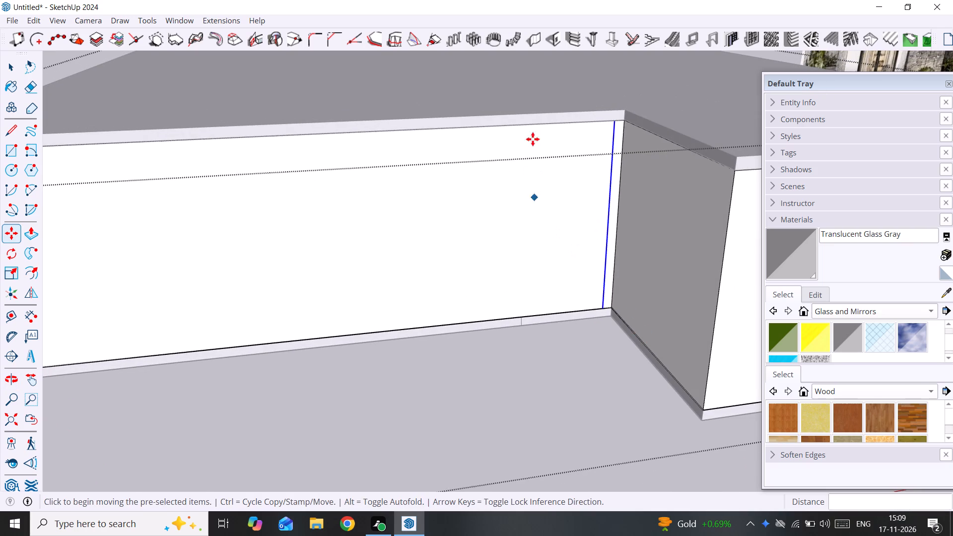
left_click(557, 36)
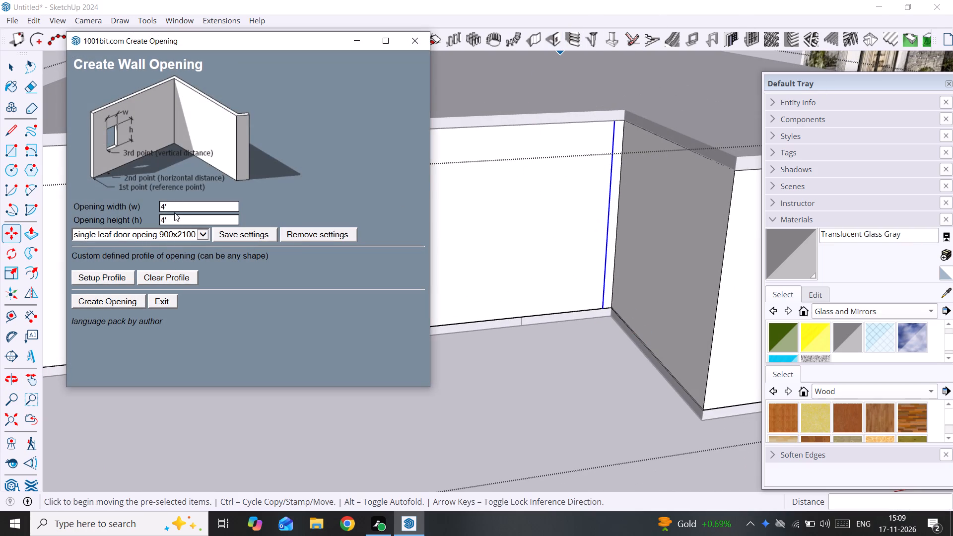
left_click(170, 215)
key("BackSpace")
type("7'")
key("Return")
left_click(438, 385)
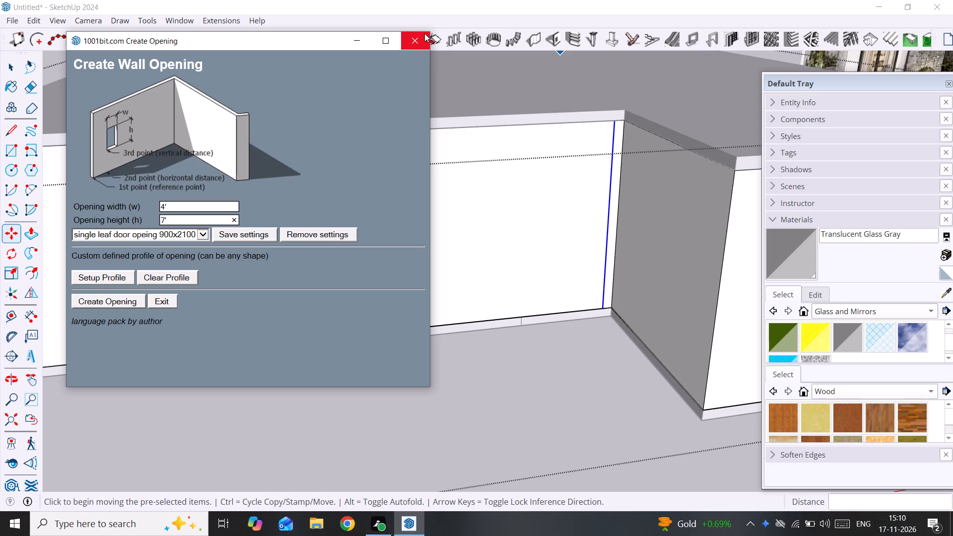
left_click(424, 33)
Place a vertical guide on the recessed wall 4' from the copied edge.
key("t")
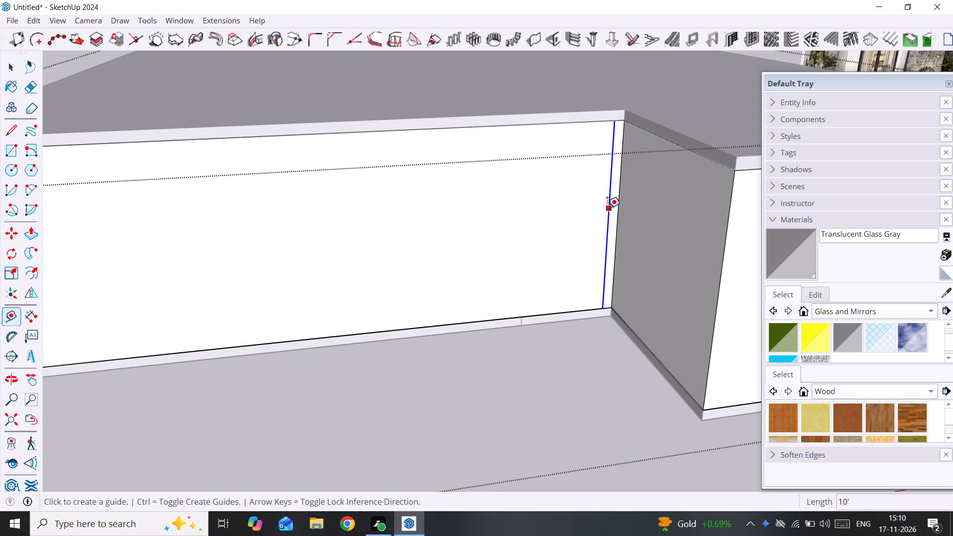
left_click(607, 208)
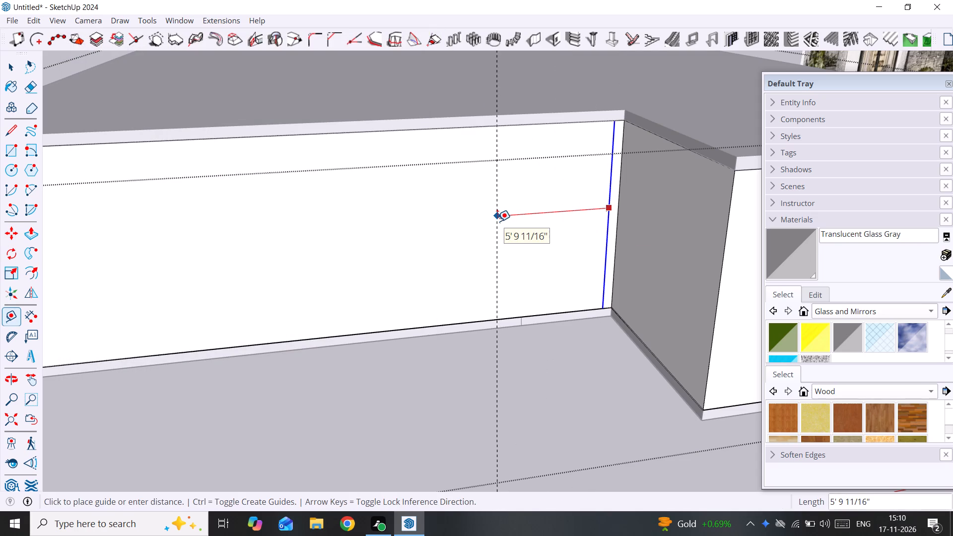
type("4'")
key("Return")
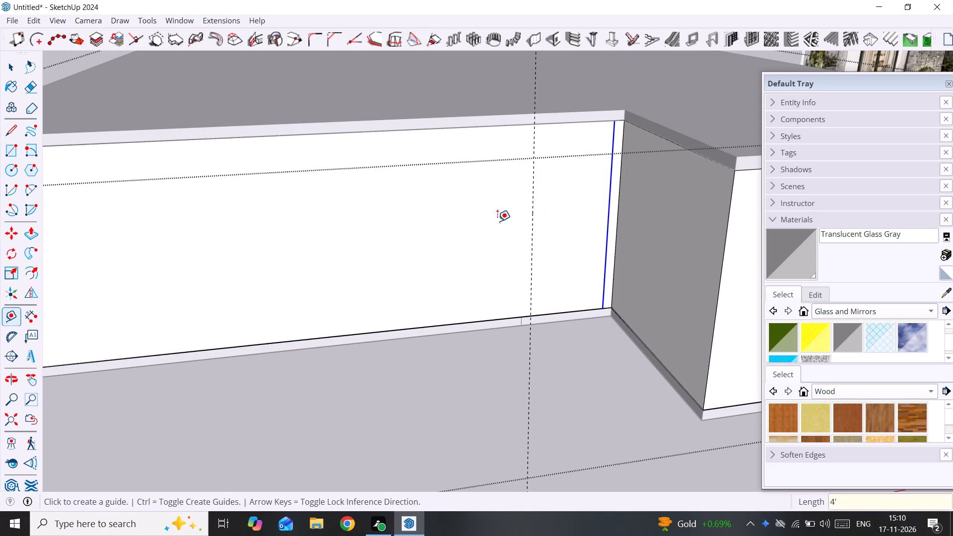
key("space")
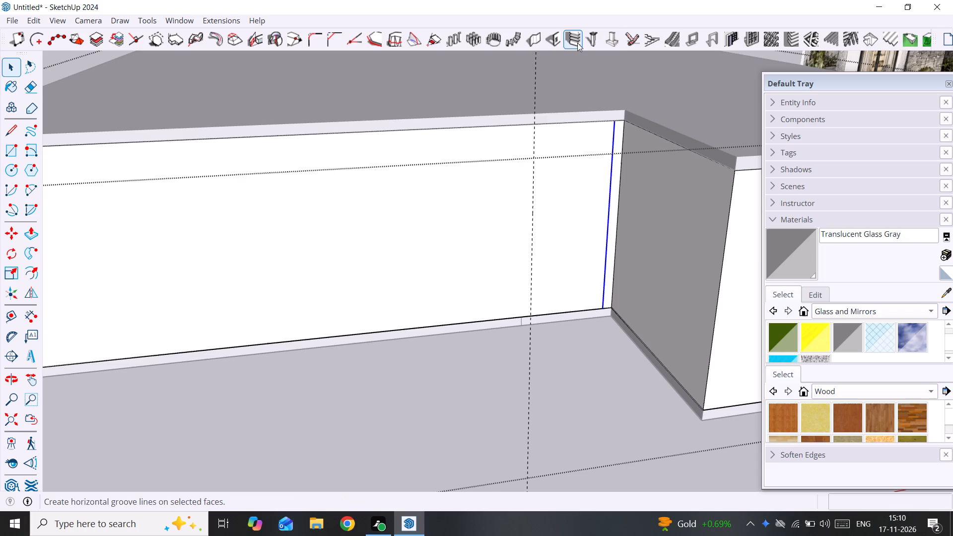
Create a wall opening 4' wide and 7' high between the guide and the copied edge, at the recessed wall's base, and leave the component.
left_click(559, 39)
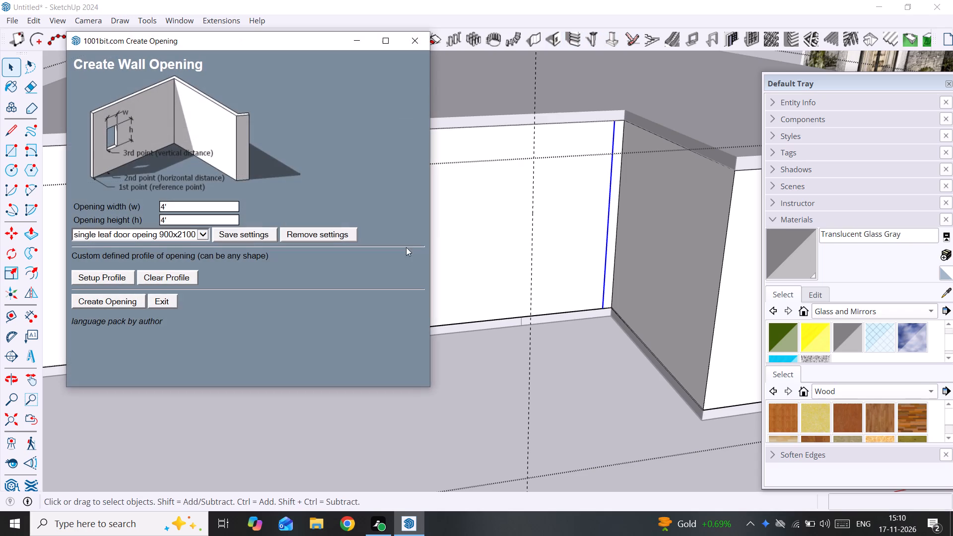
left_click(184, 221)
key("BackSpace")
type("7'")
key("Return")
left_click(98, 302)
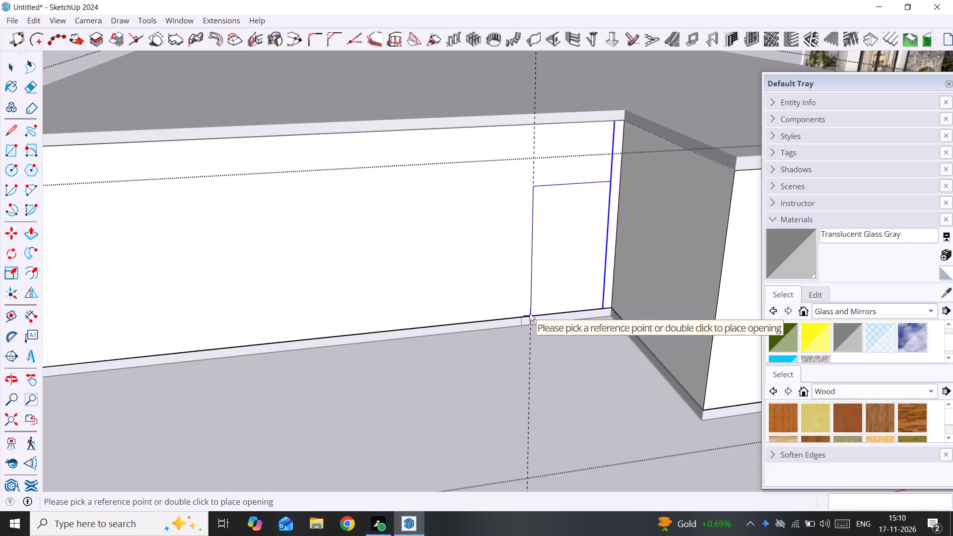
double_click(530, 313)
scroll(601, 224, "up", 2)
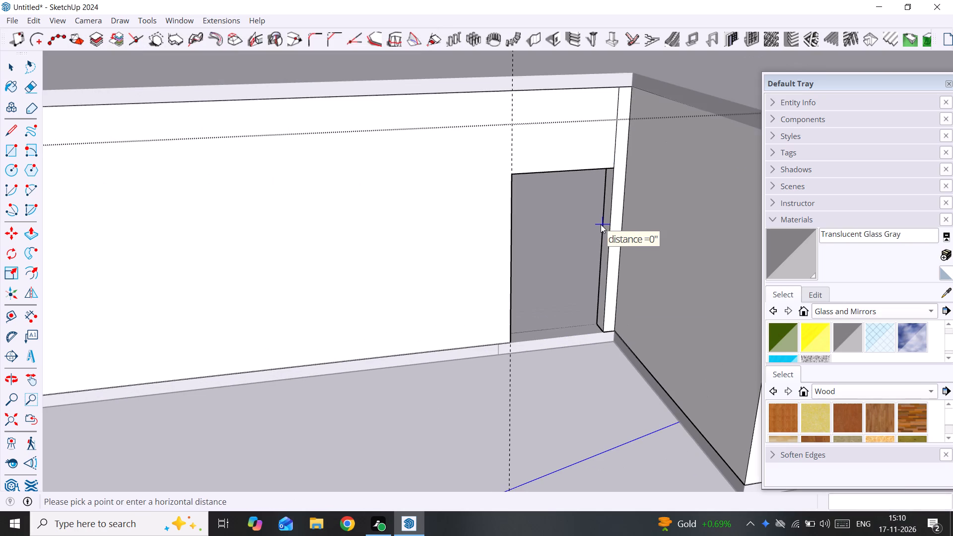
middle_click_drag(607, 232, 666, 287, "shift")
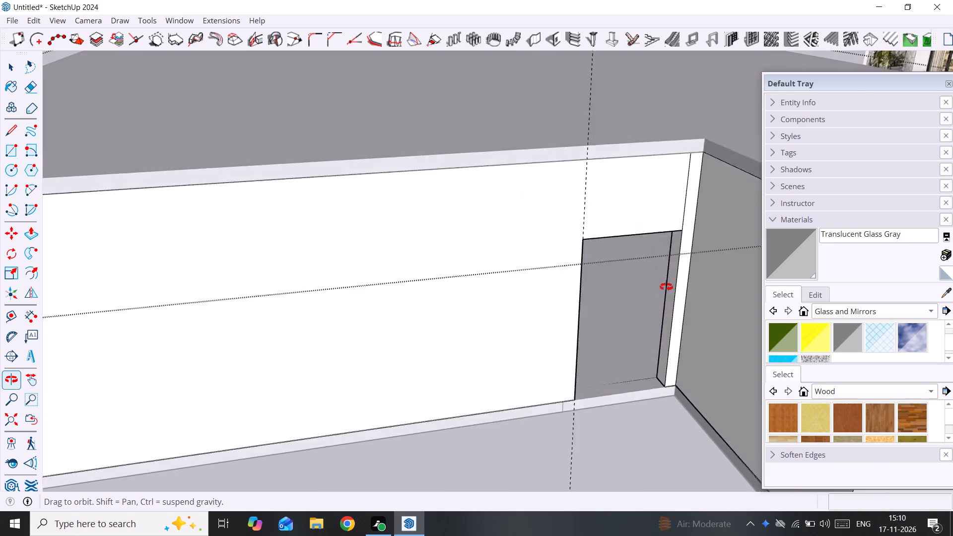
middle_click_drag(666, 287, 573, 293, "shift")
middle_click_drag(611, 272, 726, 227)
scroll(350, 406, "down", 3)
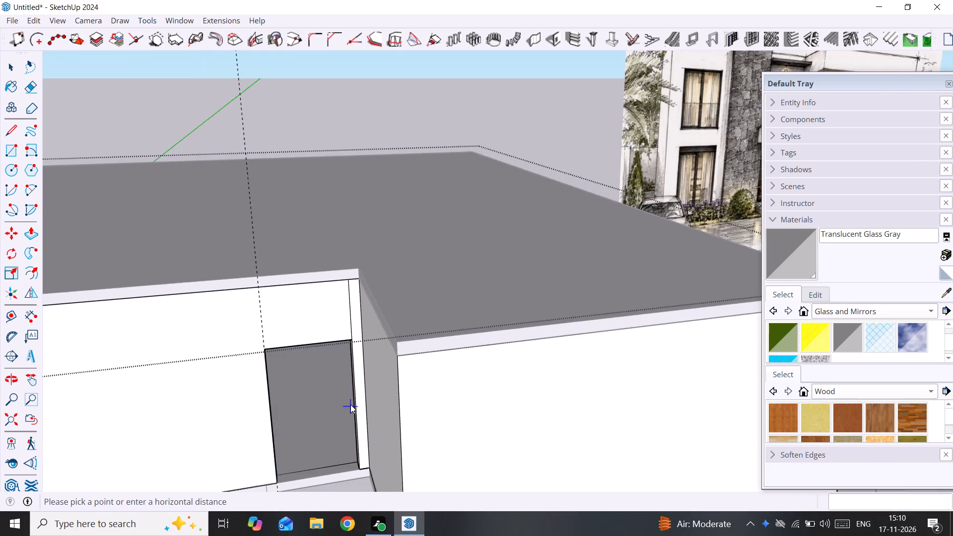
middle_click_drag(353, 395, 488, 276)
middle_click_drag(488, 281, 481, 304)
key("space")
left_click(426, 456)
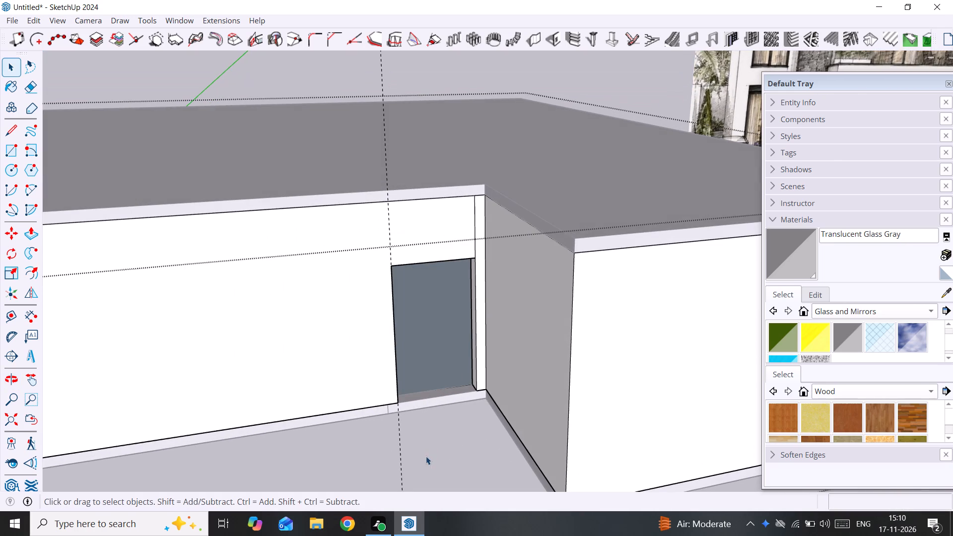
left_click(309, 450)
left_click(331, 467)
scroll(353, 421, "down", 8)
left_click(435, 152)
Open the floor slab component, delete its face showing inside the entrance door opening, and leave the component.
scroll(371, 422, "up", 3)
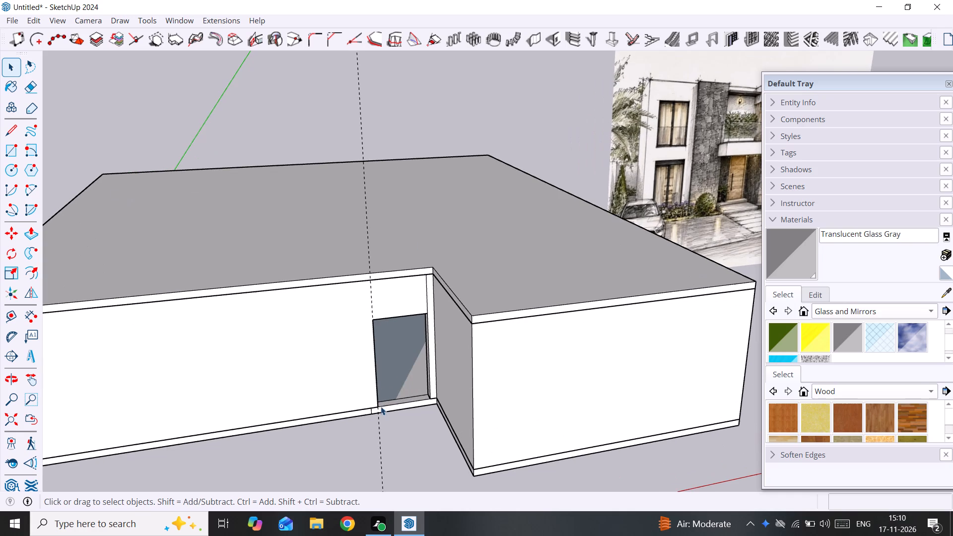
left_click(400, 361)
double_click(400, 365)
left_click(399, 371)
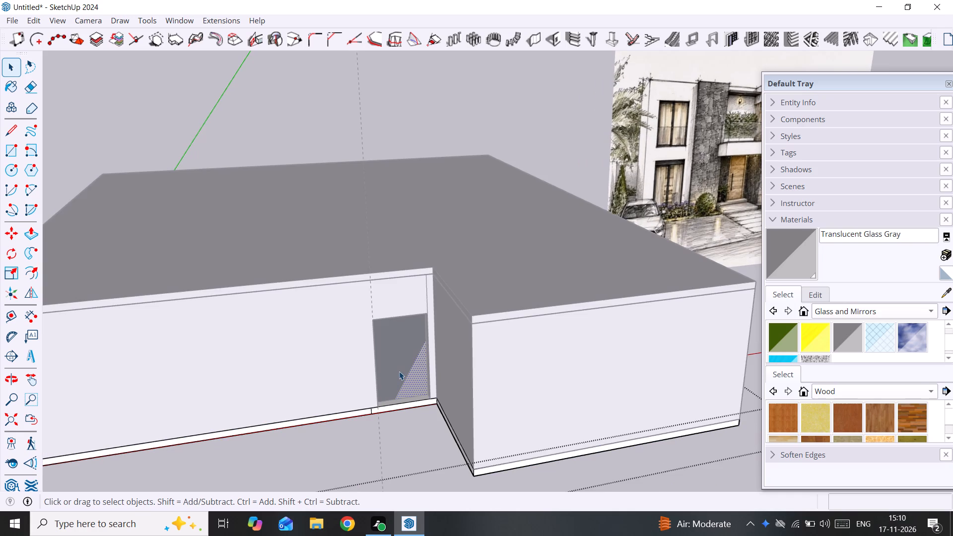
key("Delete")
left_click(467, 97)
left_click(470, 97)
Examine the entrance door opening and the floor behind it from several angles, comparing with the reference house.
scroll(440, 349, "up", 3)
middle_click_drag(426, 364, 413, 270)
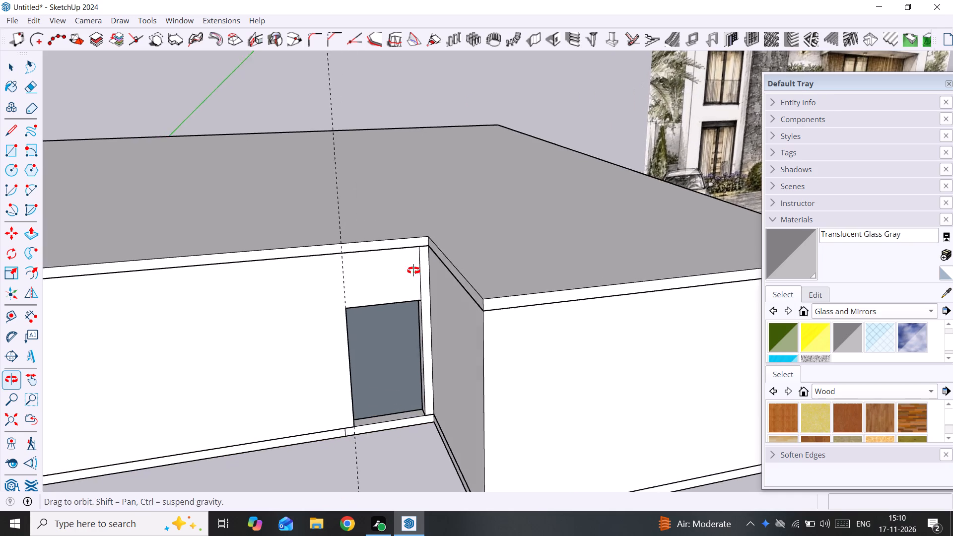
middle_click_drag(413, 270, 443, 332)
left_click(414, 352)
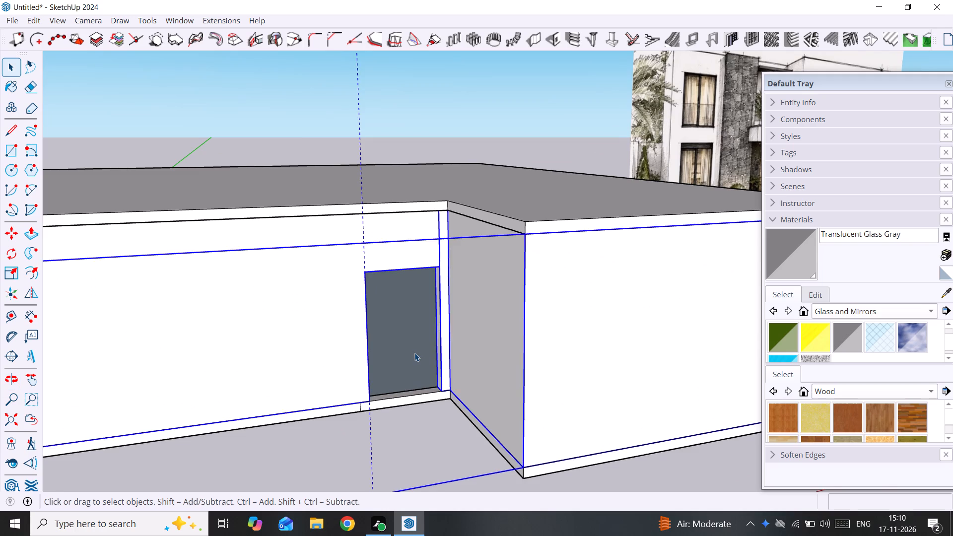
scroll(414, 353, "up", 17)
middle_click_drag(414, 353, 420, 356)
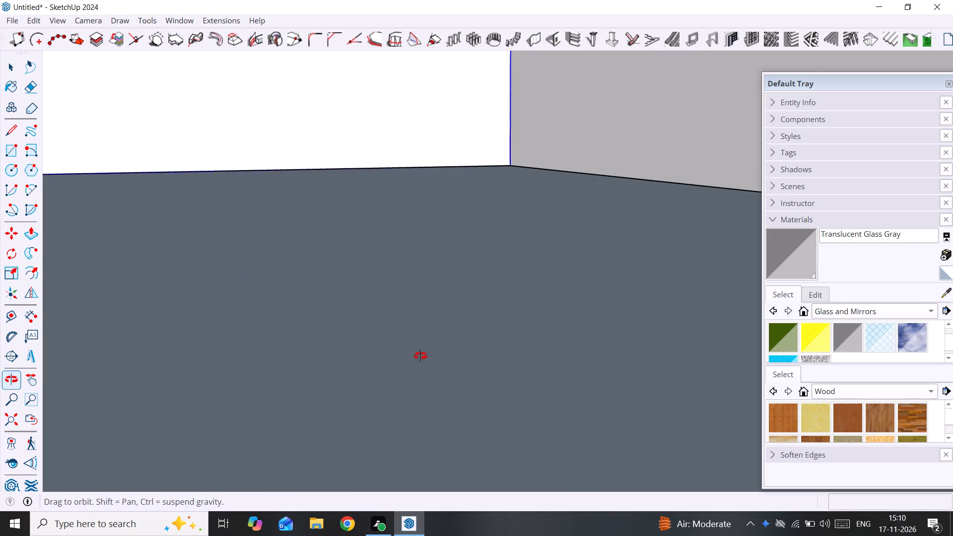
middle_click_drag(420, 356, 621, 269)
middle_click_drag(621, 269, 506, 277)
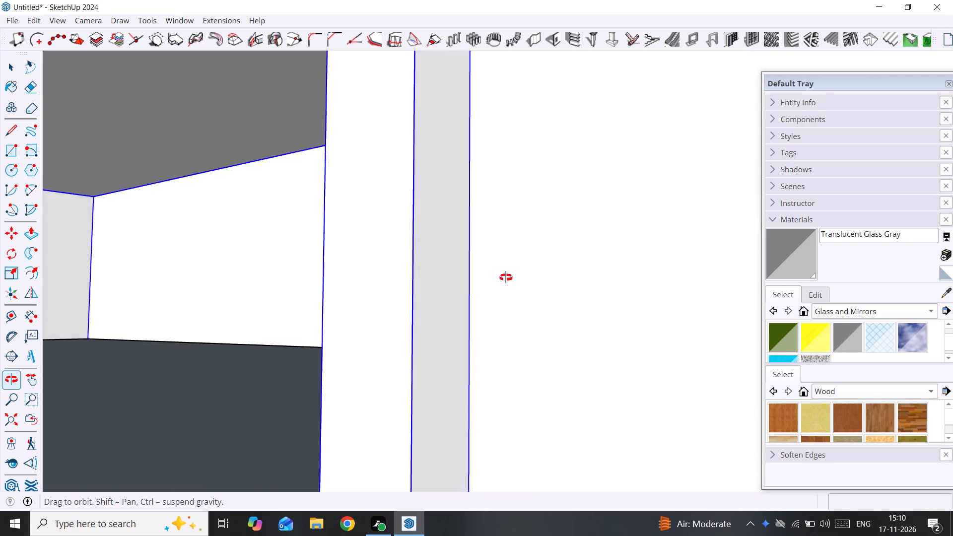
middle_click_drag(506, 277, 271, 306)
scroll(270, 307, "down", 3)
scroll(344, 334, "down", 10)
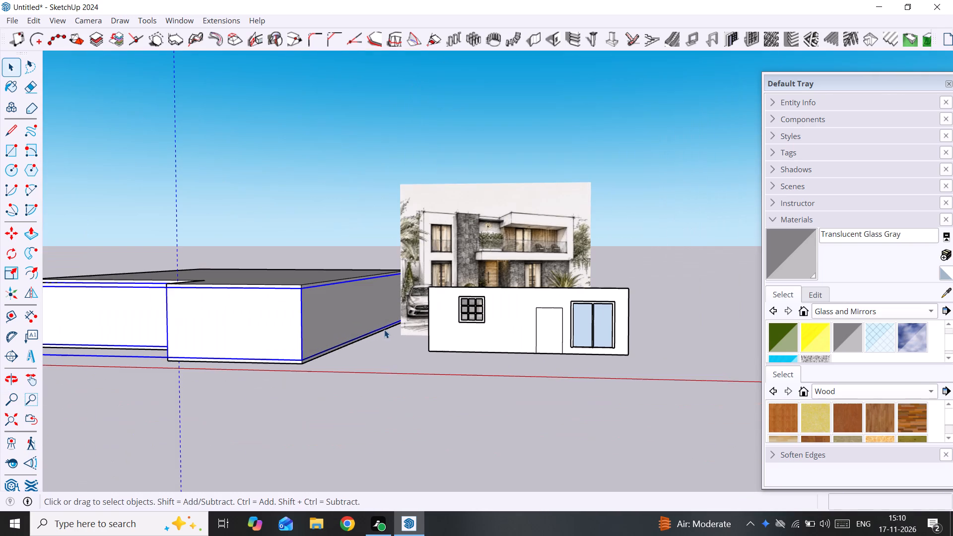
middle_click_drag(120, 339, 372, 353)
scroll(380, 369, "up", 1)
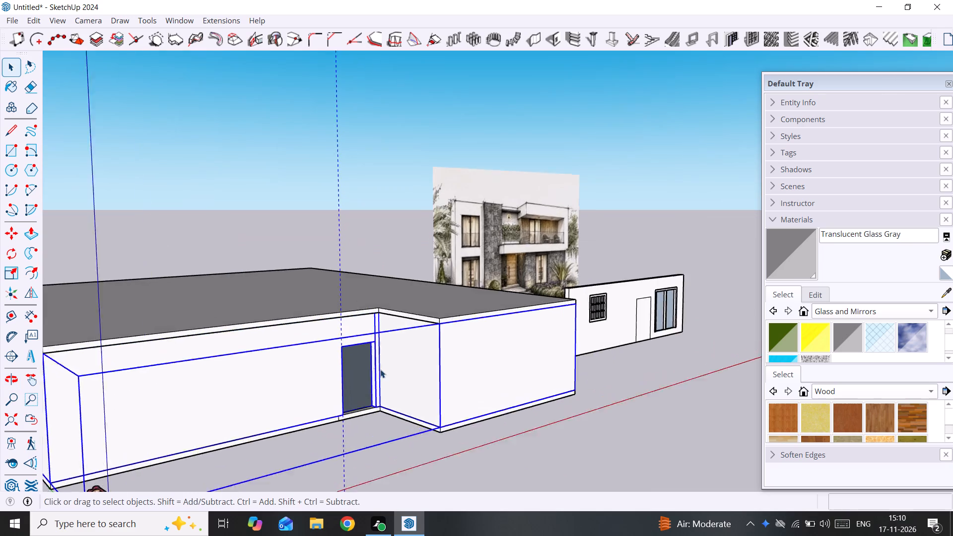
scroll(380, 369, "up", 4)
scroll(341, 393, "up", 3)
middle_click_drag(340, 395, 287, 400)
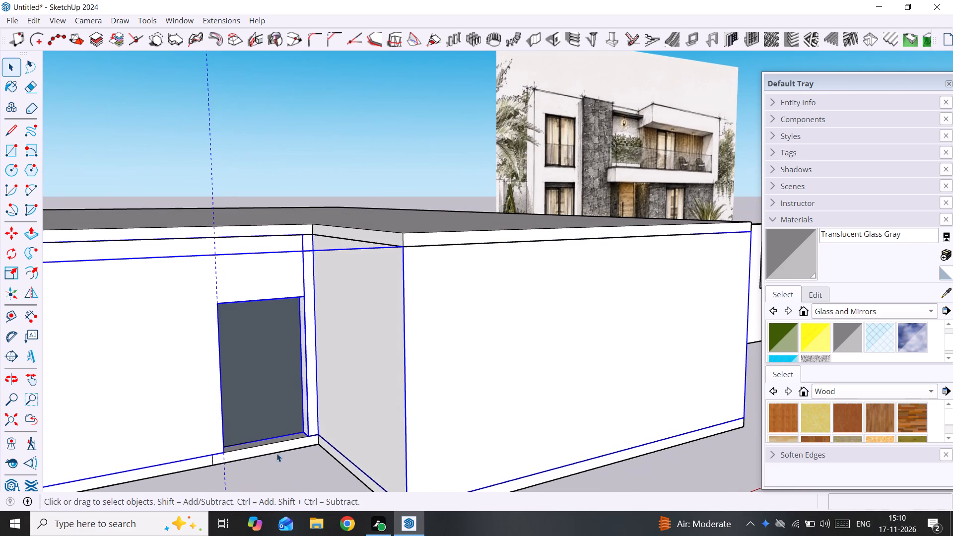
left_click(291, 472)
scroll(262, 429, "up", 5)
middle_click_drag(261, 426, 252, 471)
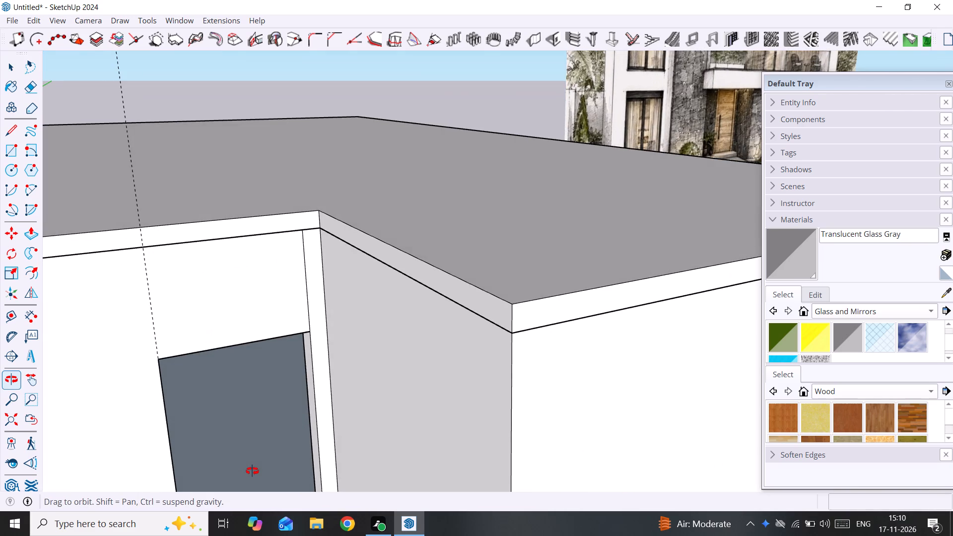
middle_click_drag(252, 471, 295, 312)
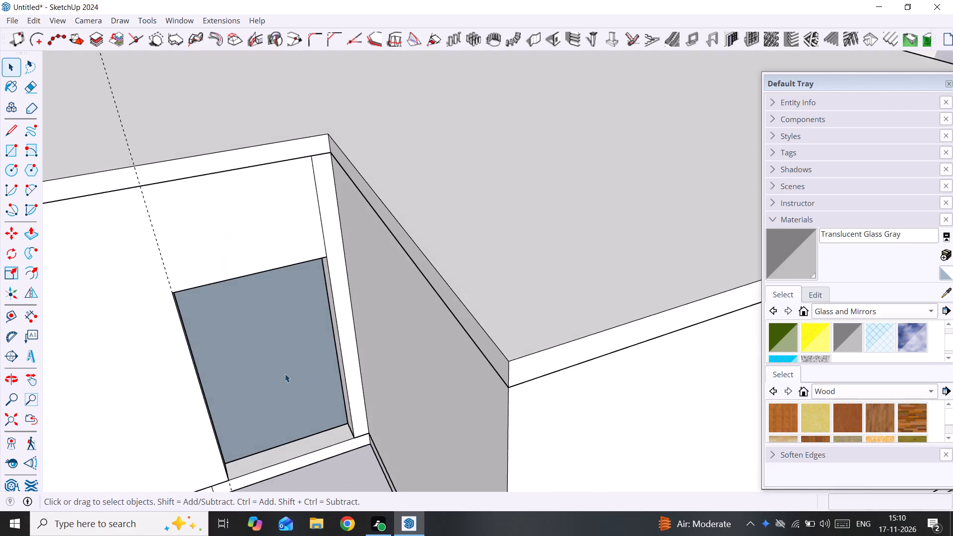
scroll(285, 398, "up", 3)
scroll(285, 451, "up", 1)
middle_click_drag(285, 447, 365, 297, "shift")
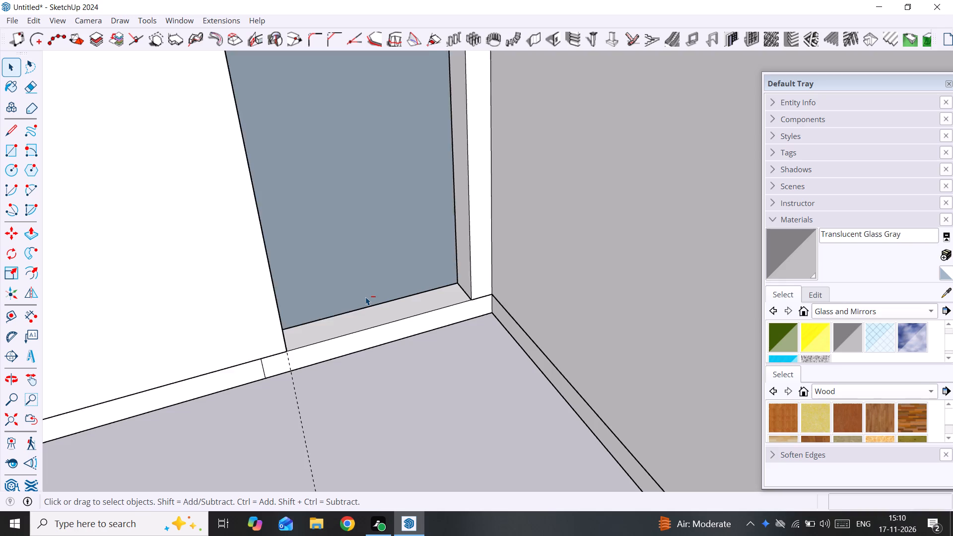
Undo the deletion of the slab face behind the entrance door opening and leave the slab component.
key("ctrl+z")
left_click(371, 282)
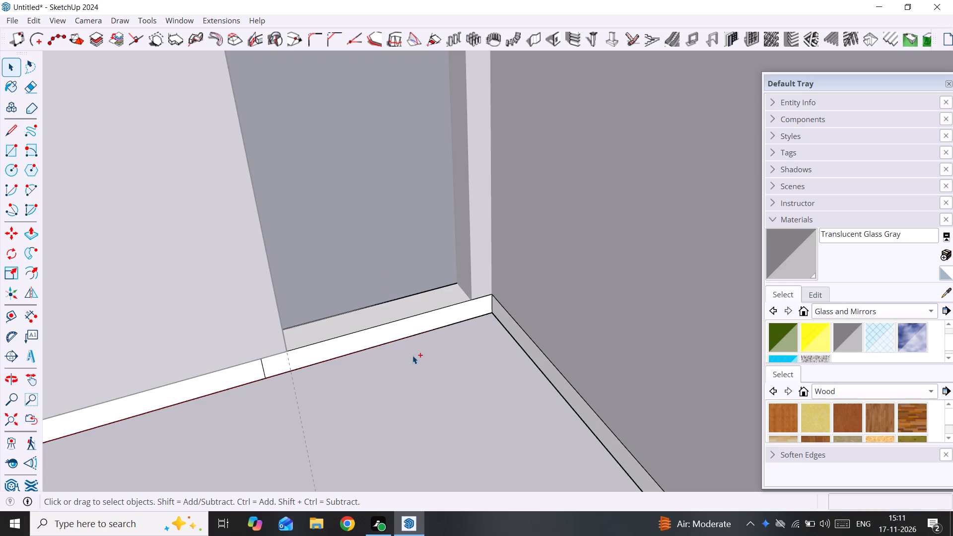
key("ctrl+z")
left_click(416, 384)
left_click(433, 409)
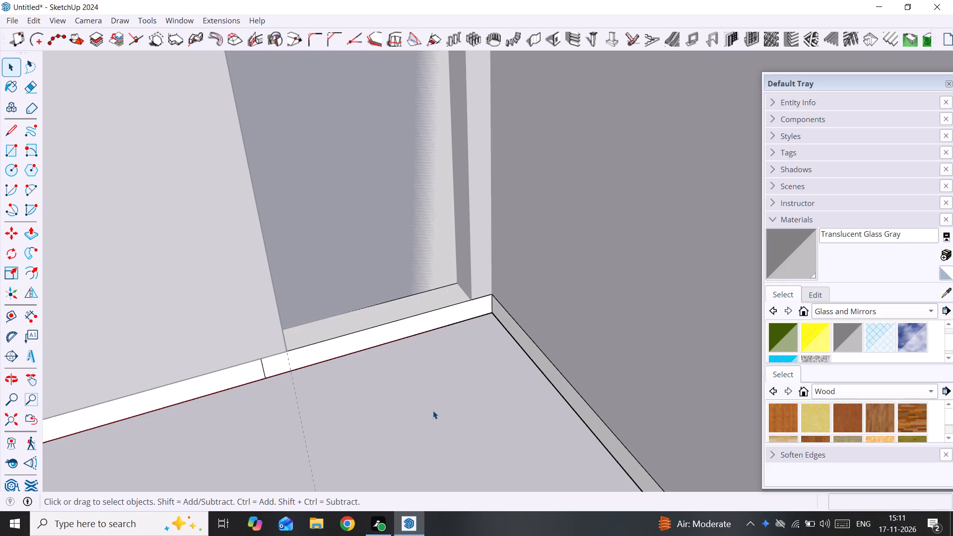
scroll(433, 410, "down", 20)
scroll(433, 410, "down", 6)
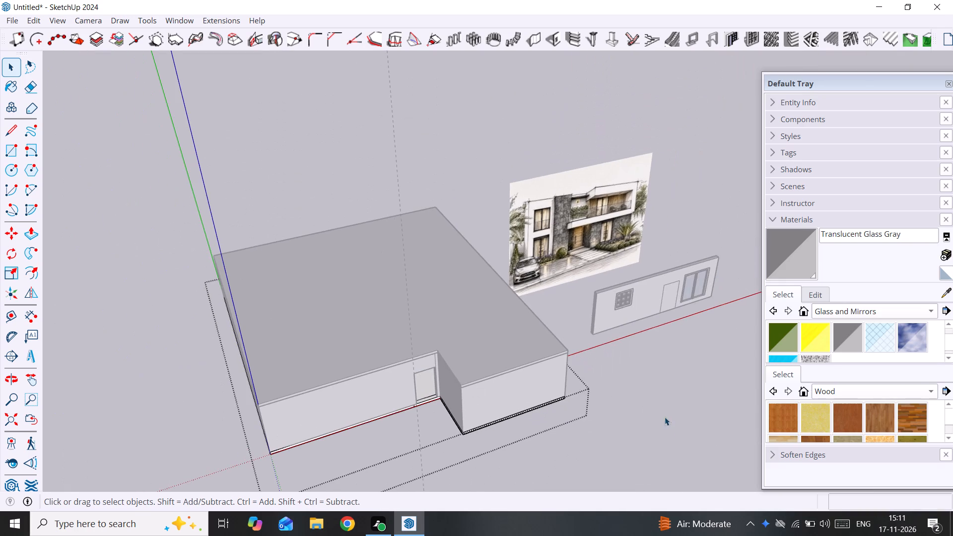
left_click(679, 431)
Examine the entrance door opening and its threshold close up, as well as the whole ground floor around it.
scroll(371, 430, "up", 3)
scroll(444, 377, "up", 13)
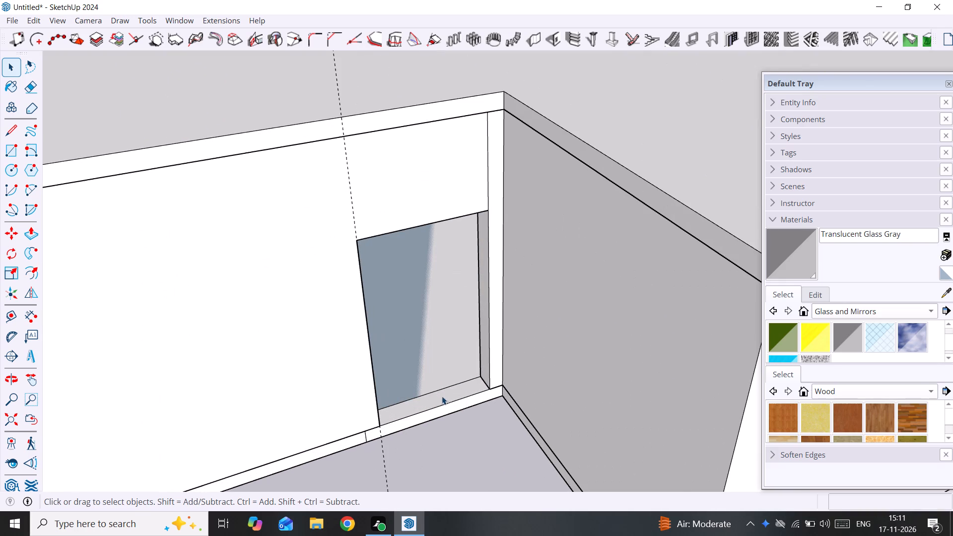
middle_click_drag(445, 380, 342, 363)
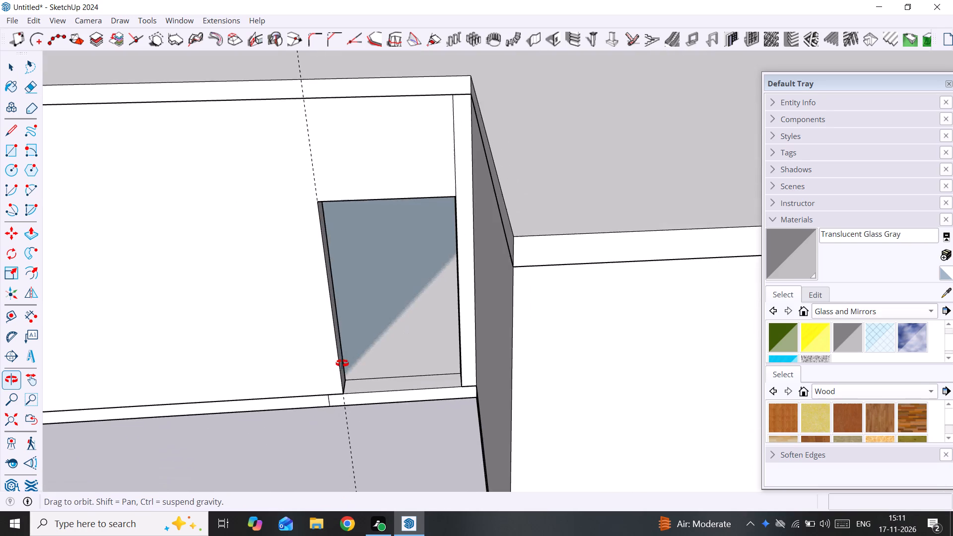
middle_click_drag(342, 363, 390, 358)
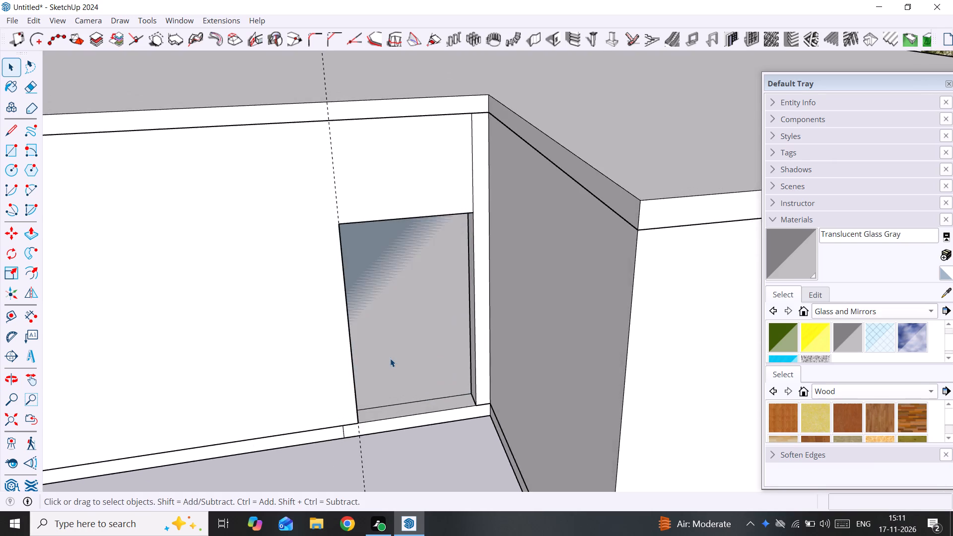
scroll(390, 358, "down", 9)
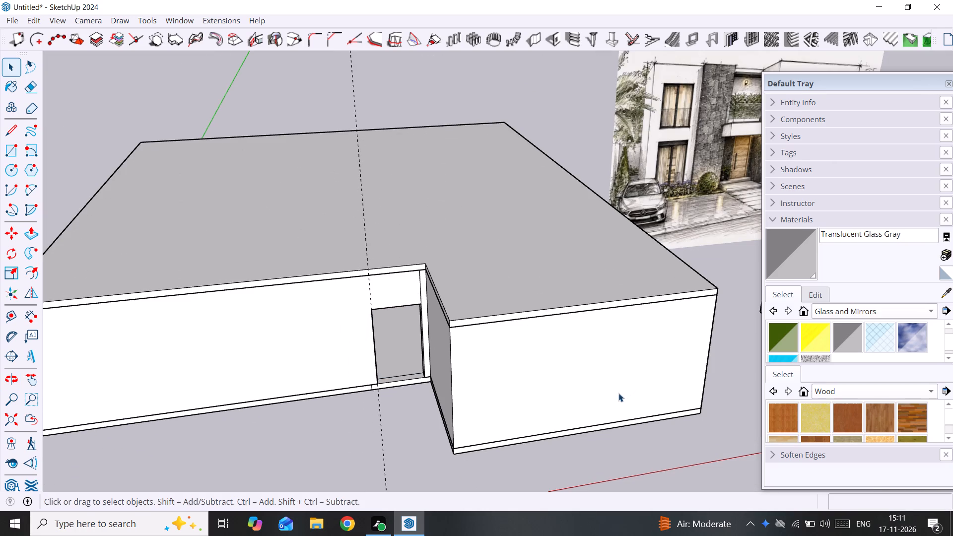
scroll(726, 196, "down", 4)
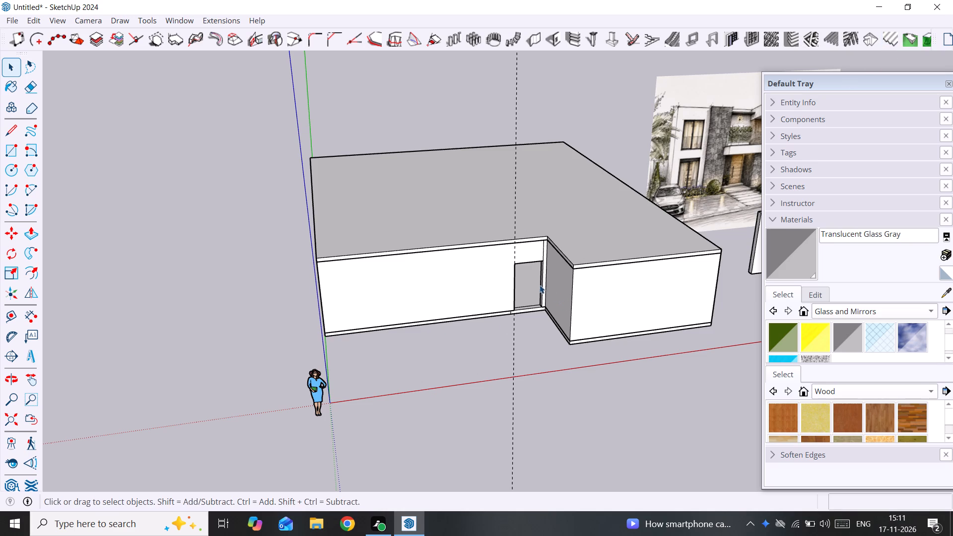
Open the ground-floor wall component and draw a 4' wide by 7' high rectangle covering the entrance door opening.
double_click(564, 295)
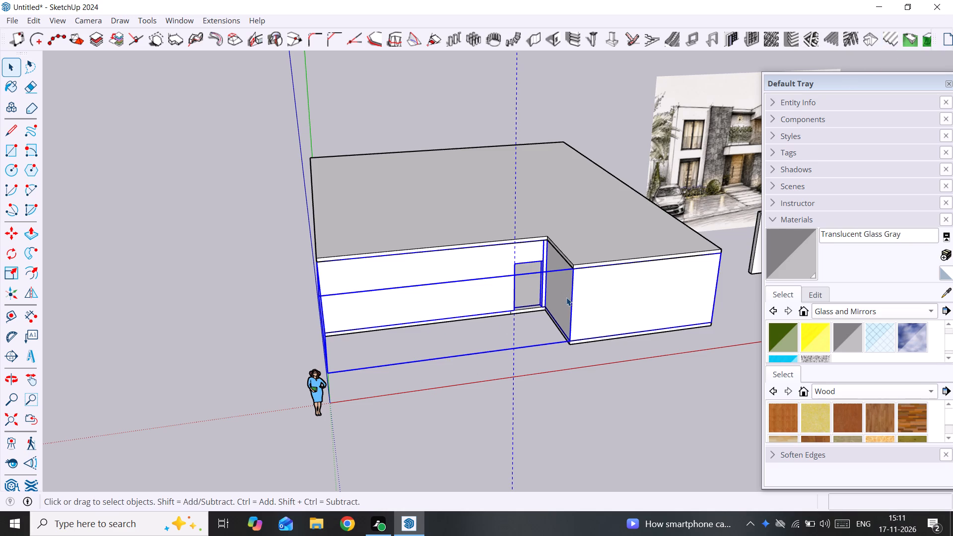
double_click(566, 298)
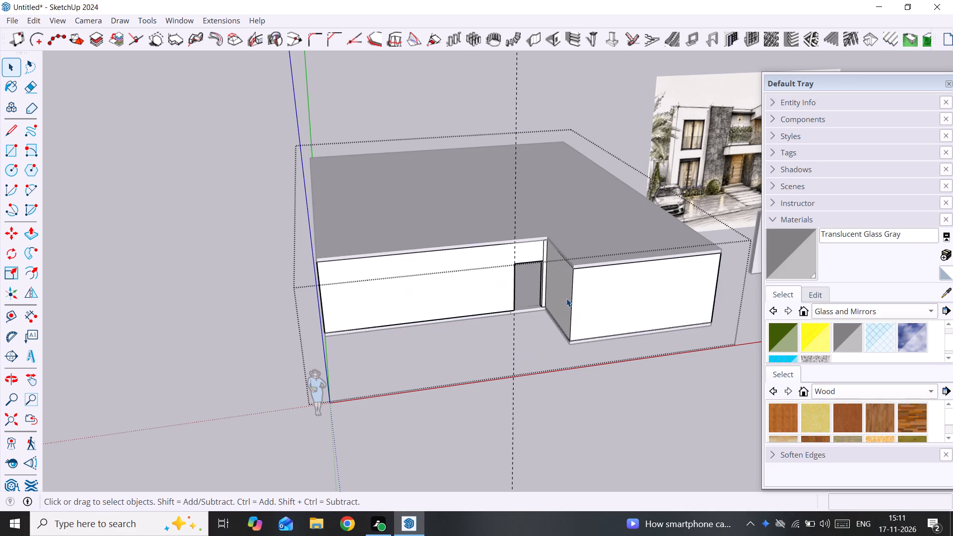
scroll(537, 263, "up", 9)
scroll(496, 268, "up", 3)
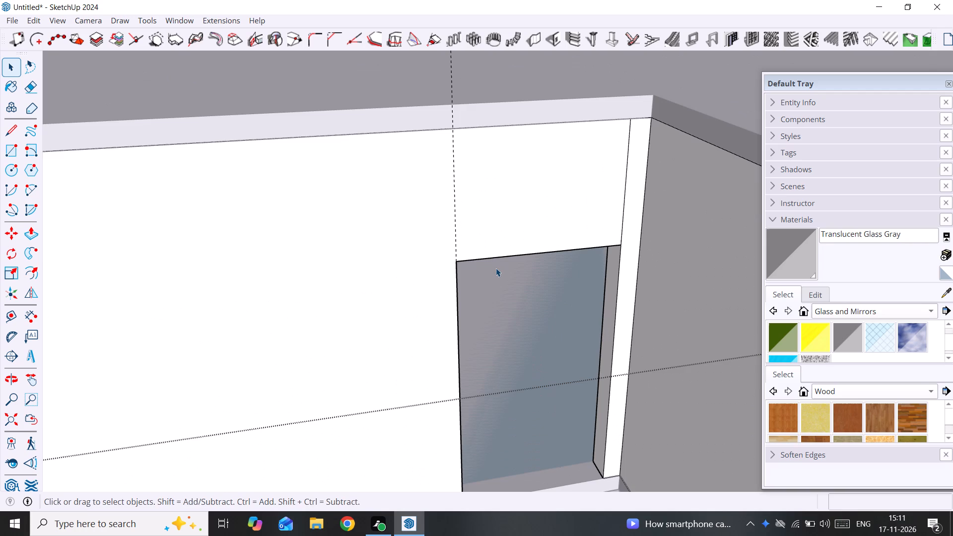
middle_click_drag(493, 271, 469, 211)
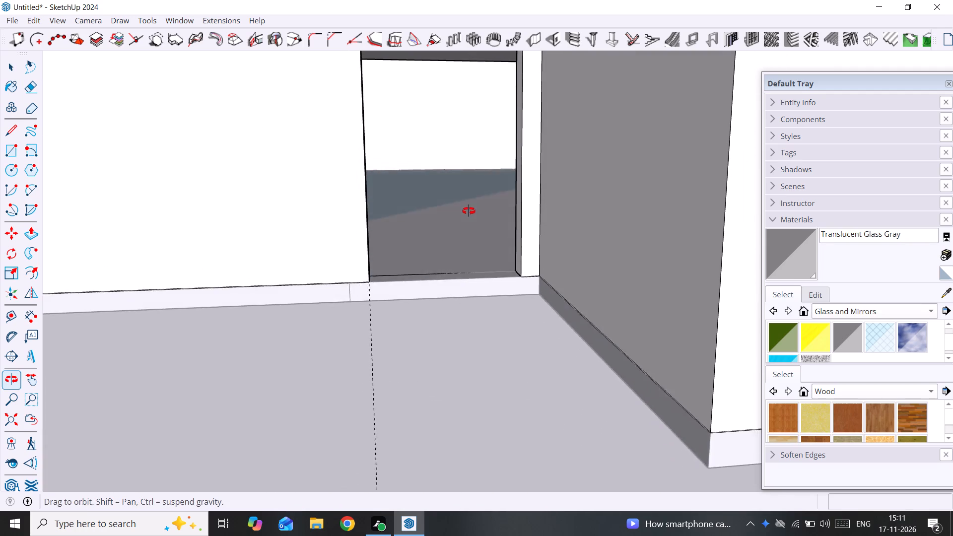
middle_click_drag(469, 211, 474, 233)
scroll(474, 233, "down", 2)
middle_click_drag(485, 247, 577, 289, "shift")
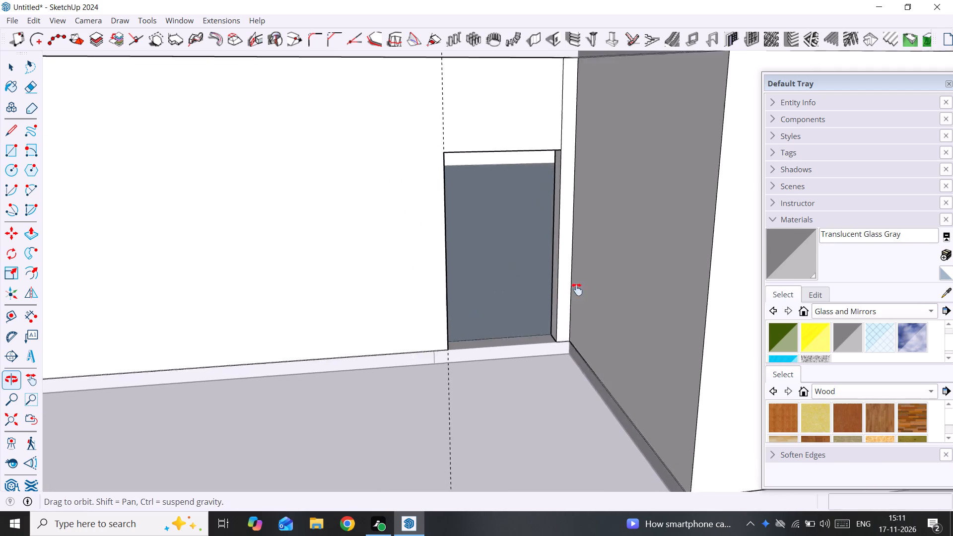
middle_click_drag(577, 289, 540, 302, "shift")
key("r")
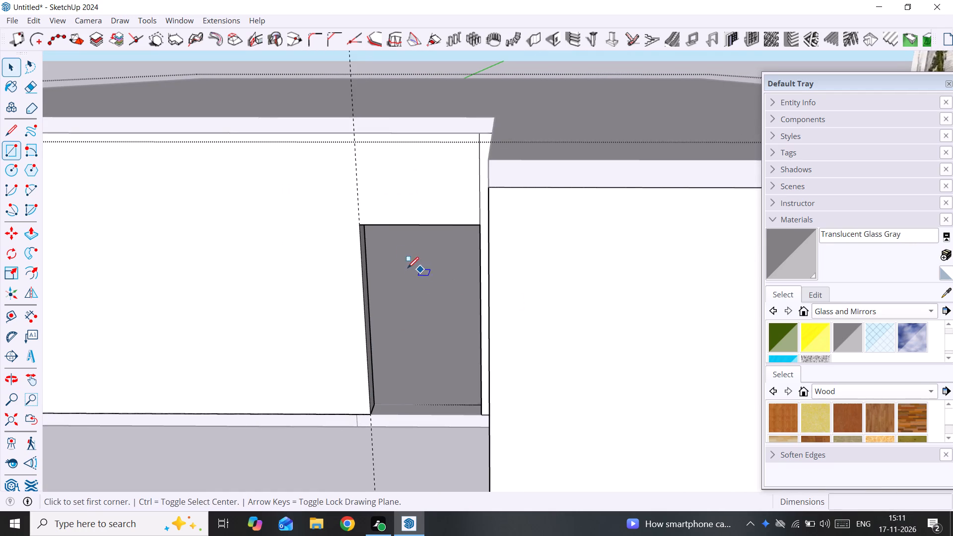
left_click(361, 225)
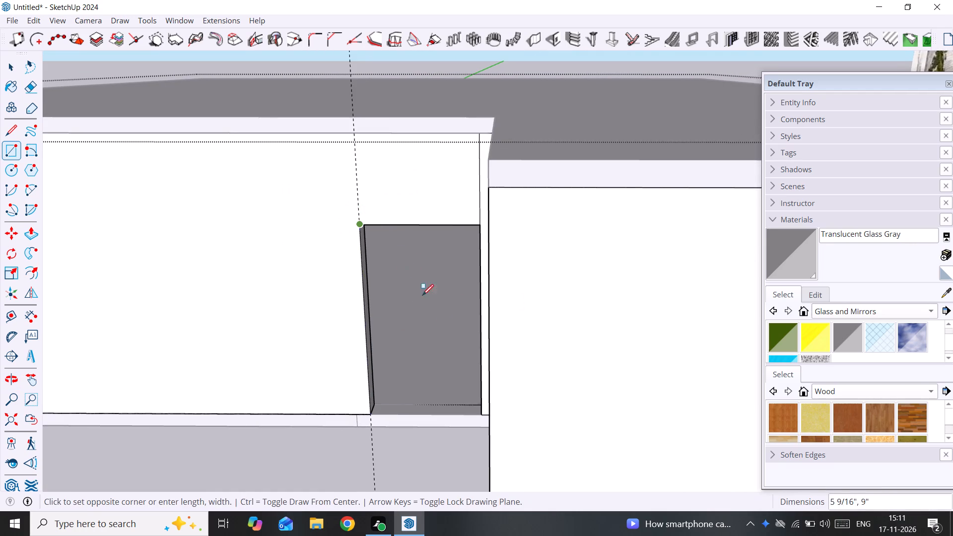
middle_click_drag(442, 339, 523, 333)
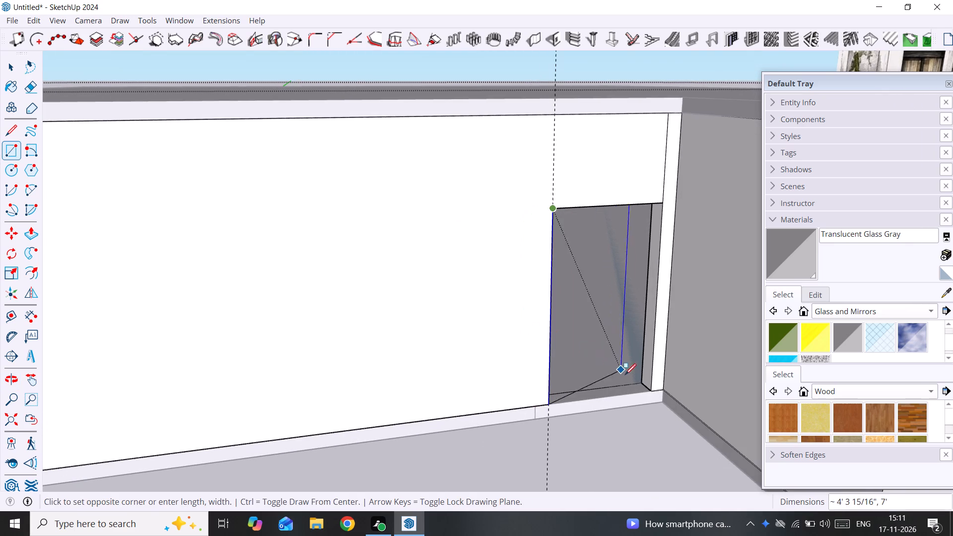
left_click(652, 390)
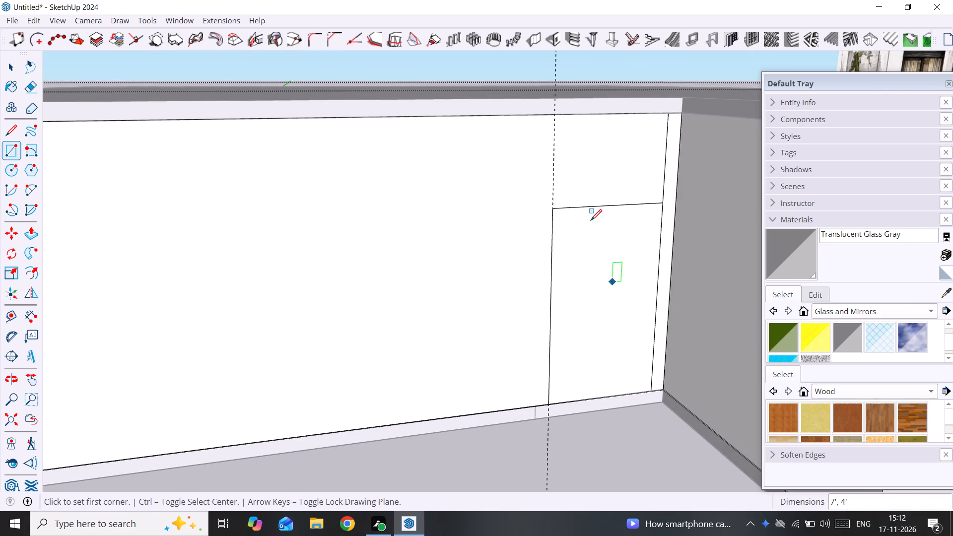
key("space")
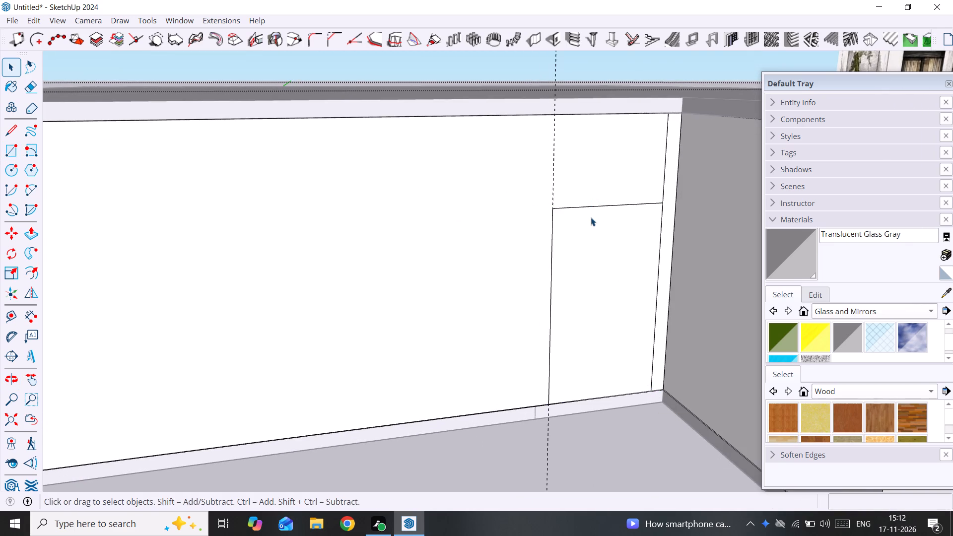
Create a rectangular door frame 9" deep and 1 3/16" wide from the rectangle's face, located at the back.
left_click(591, 217)
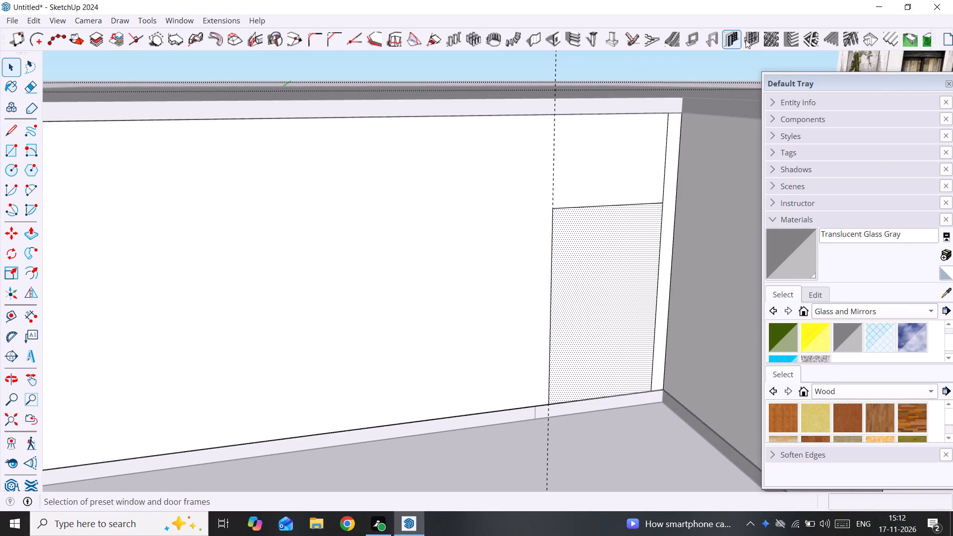
left_click(719, 40)
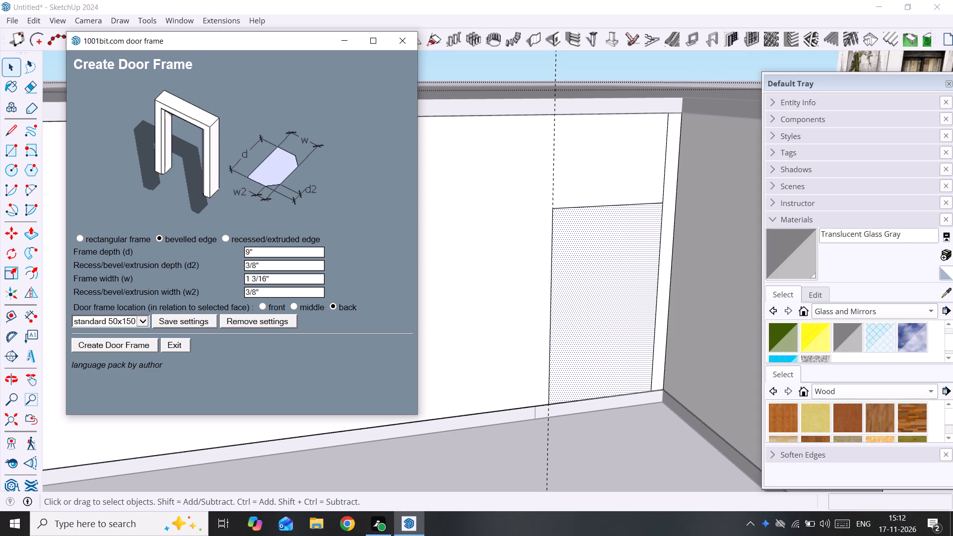
left_click(80, 237)
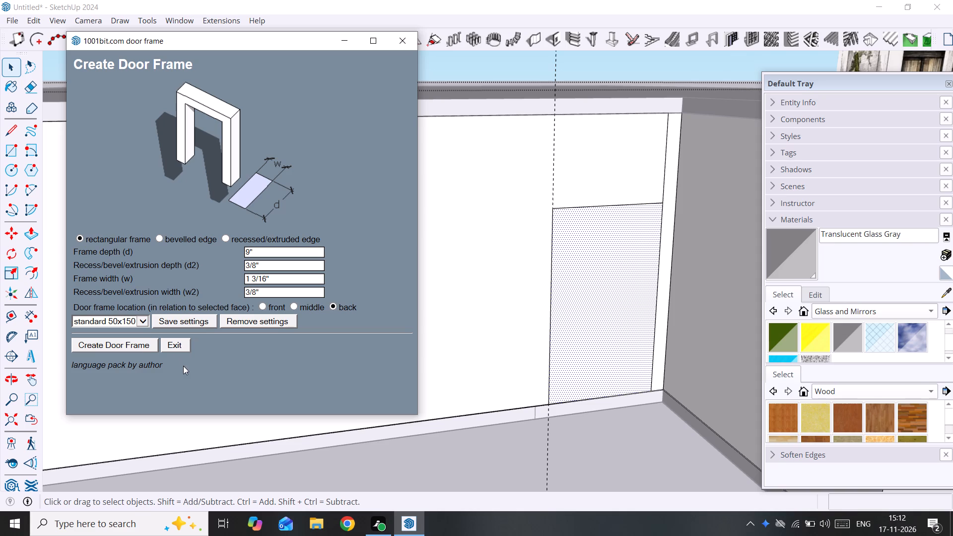
left_click(136, 342)
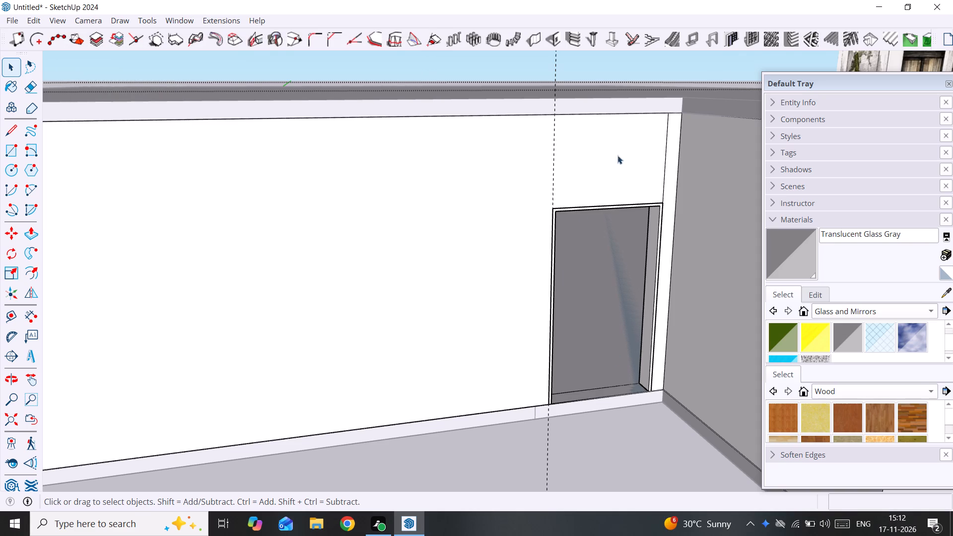
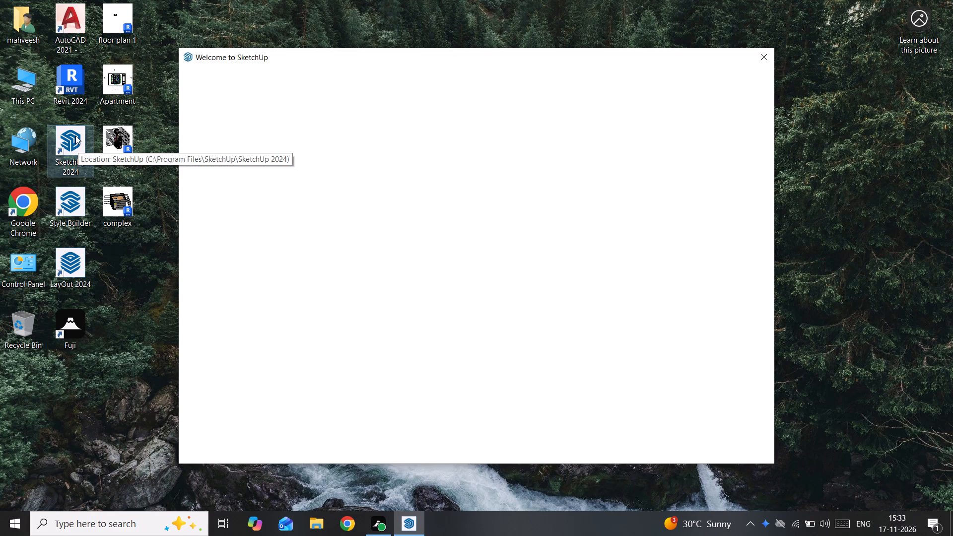
Look through the recent files and templates in the SketchUp welcome window.
scroll(389, 308, "down", 1)
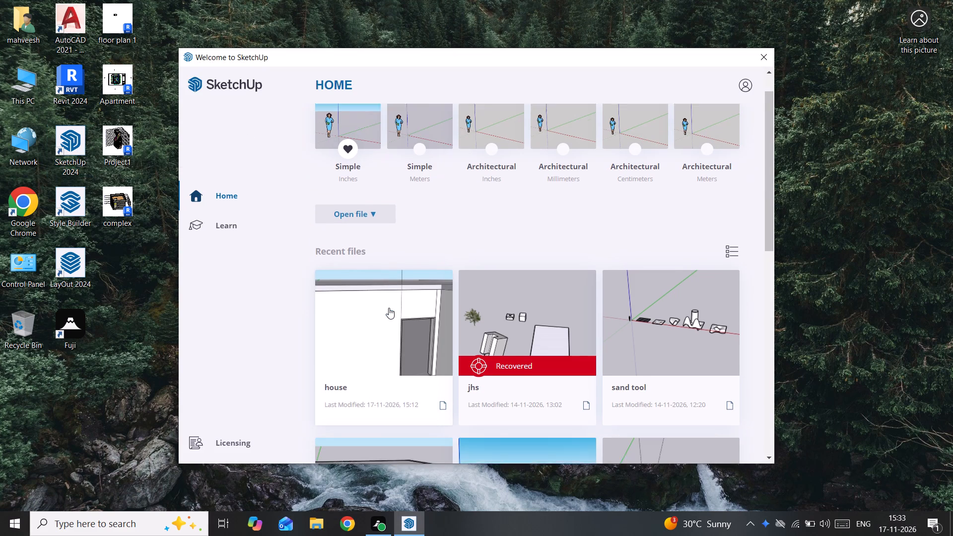
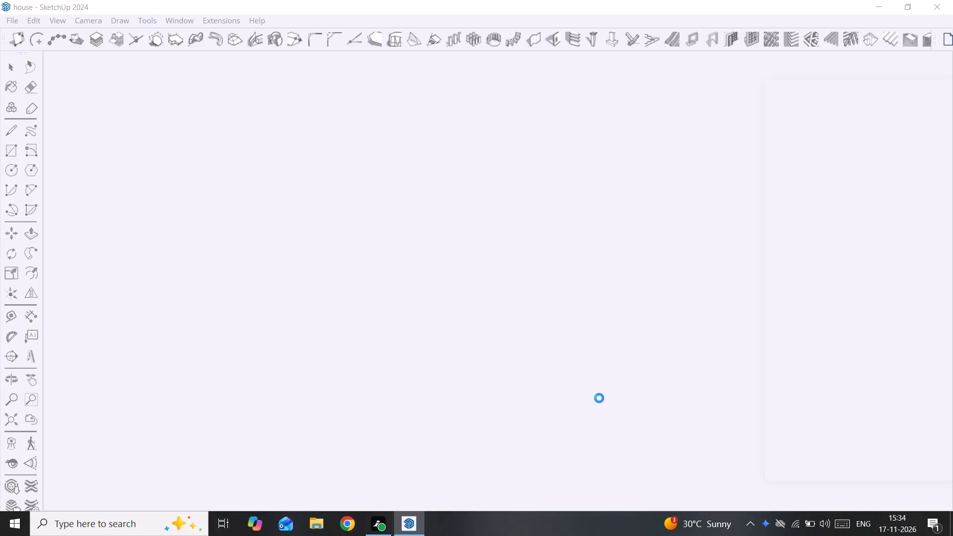
Look over the whole house model and compare it with the reference facade image standing behind it.
scroll(464, 223, "down", 5)
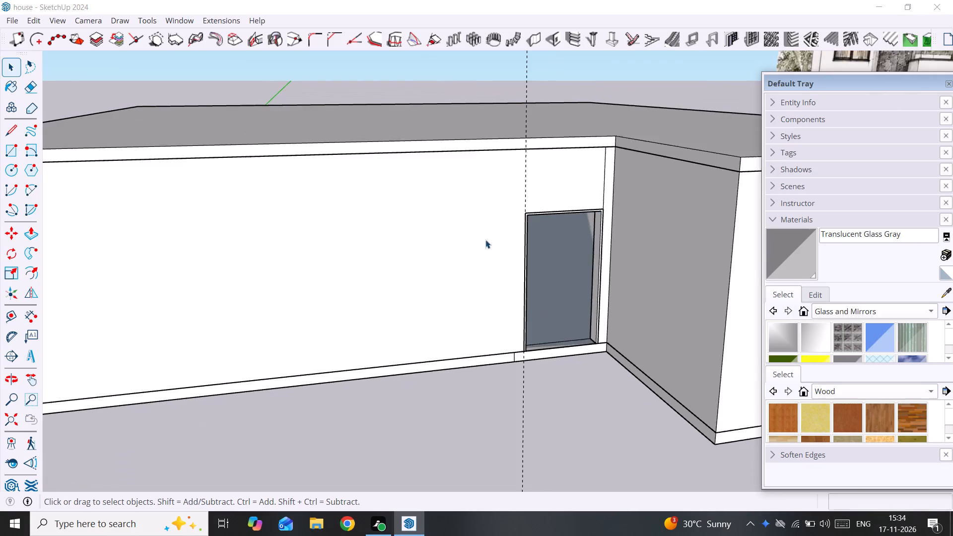
scroll(594, 280, "down", 12)
middle_click_drag(654, 305, 539, 303)
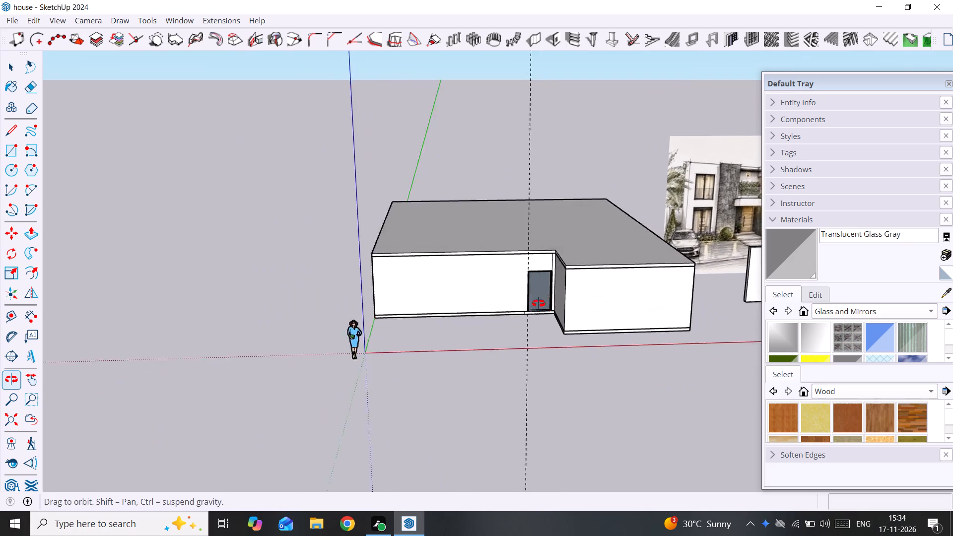
middle_click_drag(539, 303, 389, 335)
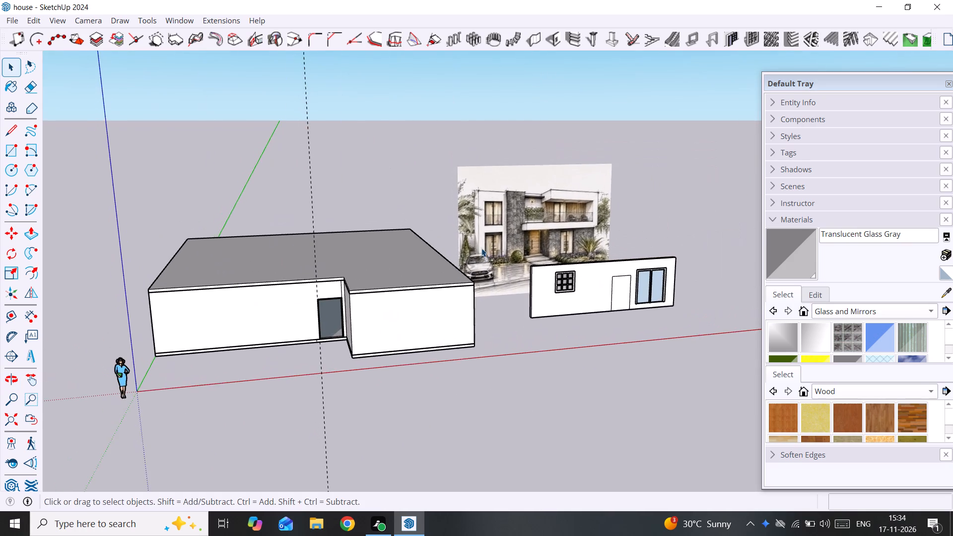
scroll(481, 248, "up", 9)
scroll(569, 234, "up", 5)
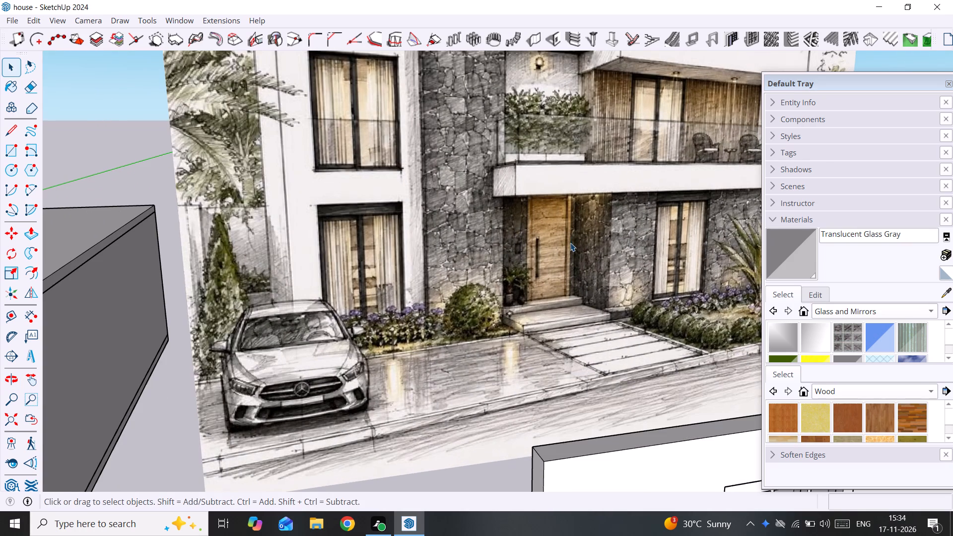
scroll(570, 244, "down", 11)
middle_click_drag(303, 367, 369, 341)
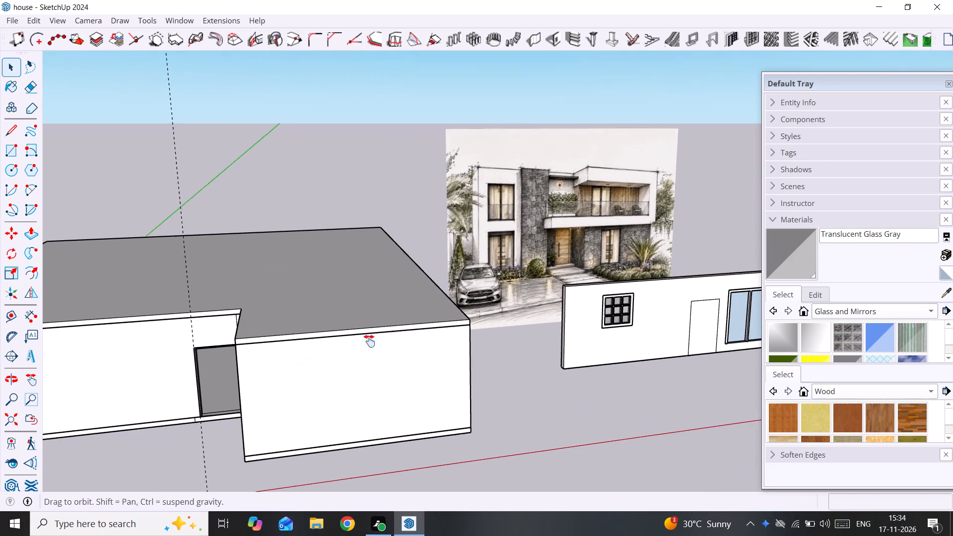
middle_click_drag(369, 341, 544, 332)
Examine the empty doorway in the front wall beside the projecting block, including its frame, head and inner corners.
scroll(441, 333, "up", 10)
middle_click_drag(441, 292, 444, 288, "shift")
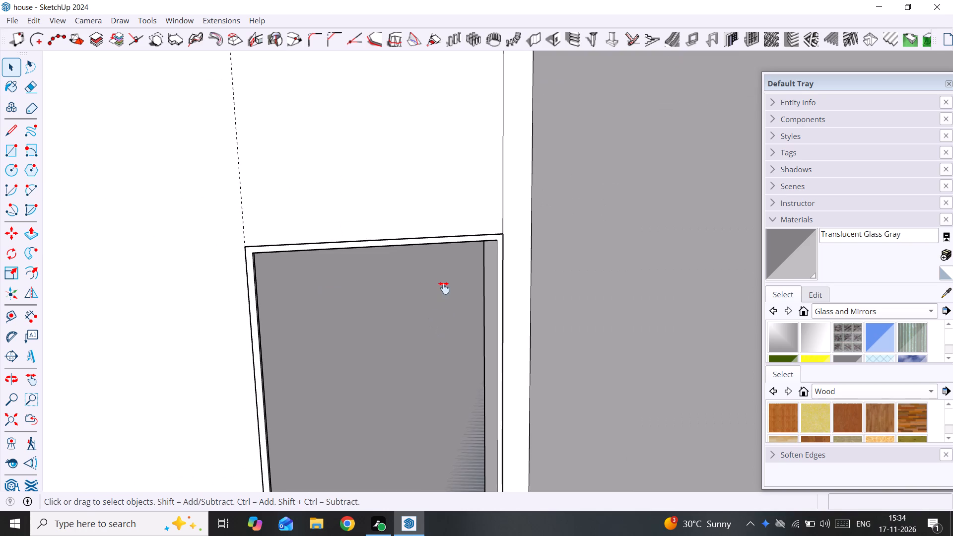
middle_click_drag(444, 288, 458, 303, "shift")
scroll(458, 303, "down", 5)
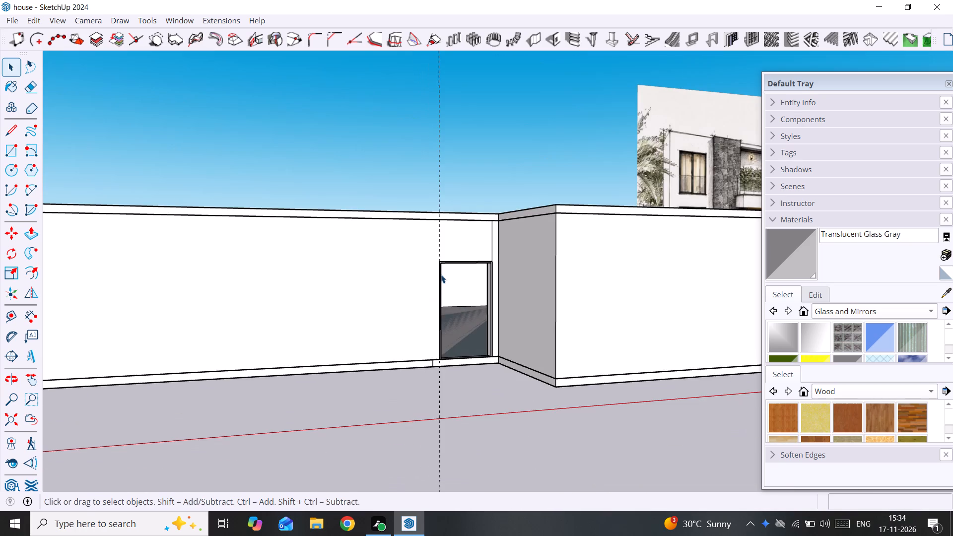
scroll(441, 274, "up", 8)
middle_click_drag(444, 269, 436, 268)
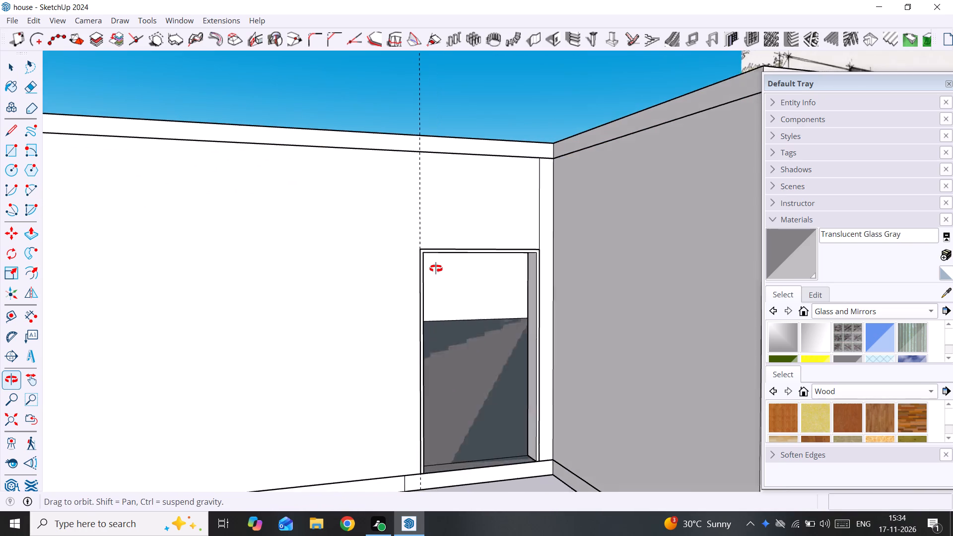
middle_click_drag(436, 268, 486, 224)
scroll(487, 228, "up", 2)
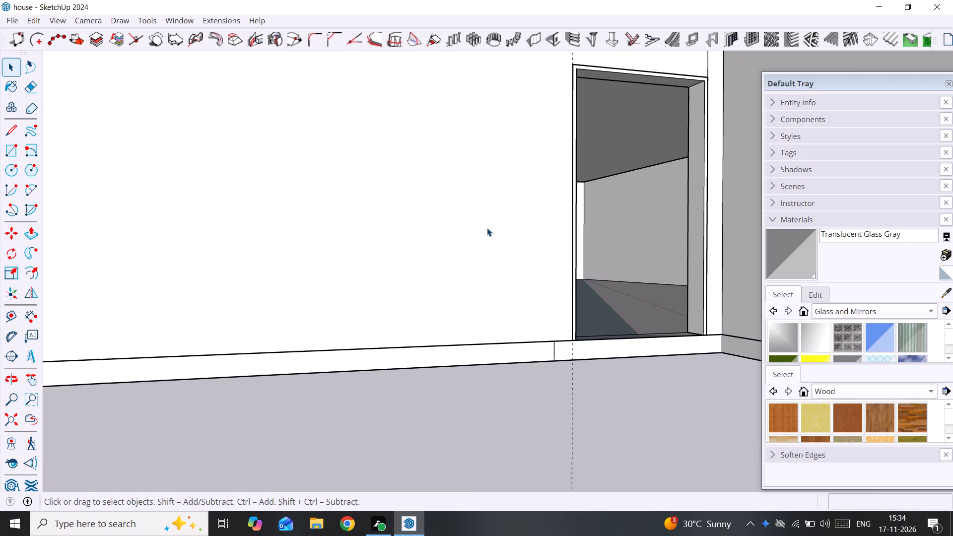
middle_click_drag(487, 228, 422, 268)
scroll(681, 97, "up", 2)
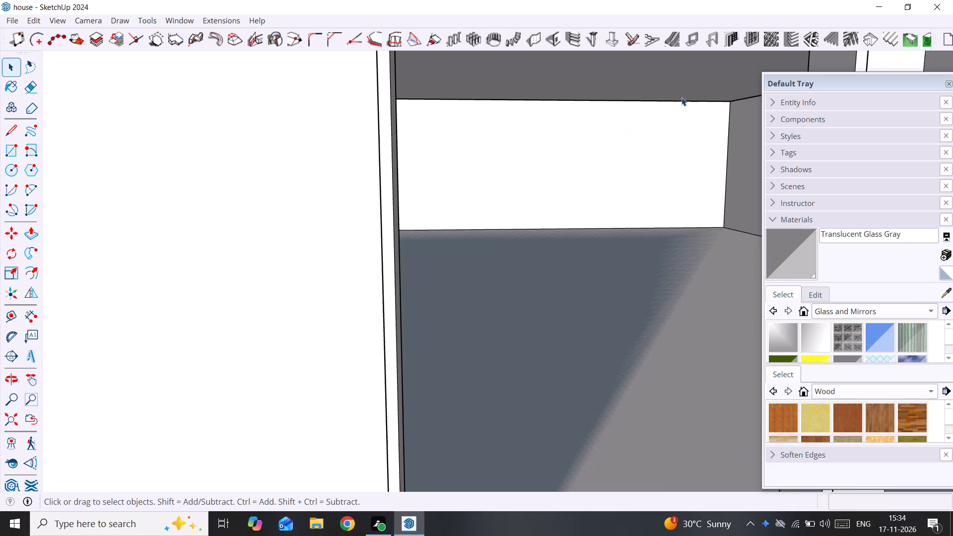
middle_click_drag(679, 109, 633, 144, "shift")
scroll(633, 144, "down", 15)
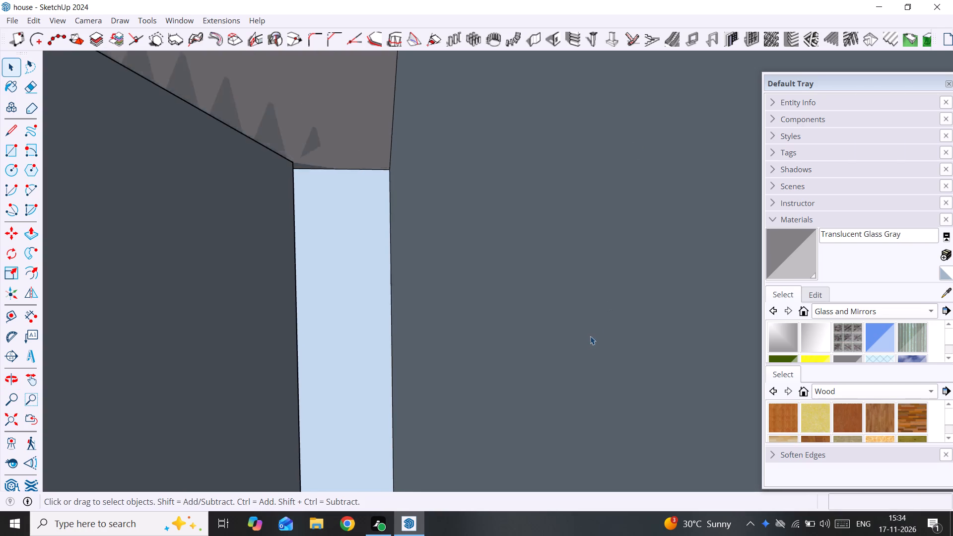
scroll(590, 336, "down", 20)
scroll(590, 336, "down", 2)
scroll(639, 320, "up", 1)
scroll(639, 320, "down", 15)
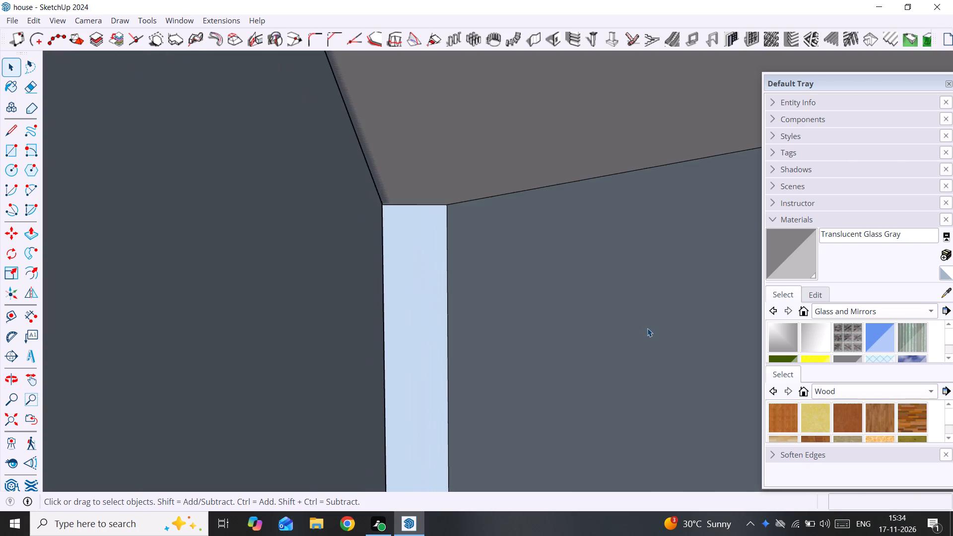
scroll(647, 328, "down", 20)
scroll(651, 323, "up", 1)
scroll(651, 323, "down", 20)
scroll(651, 323, "down", 4)
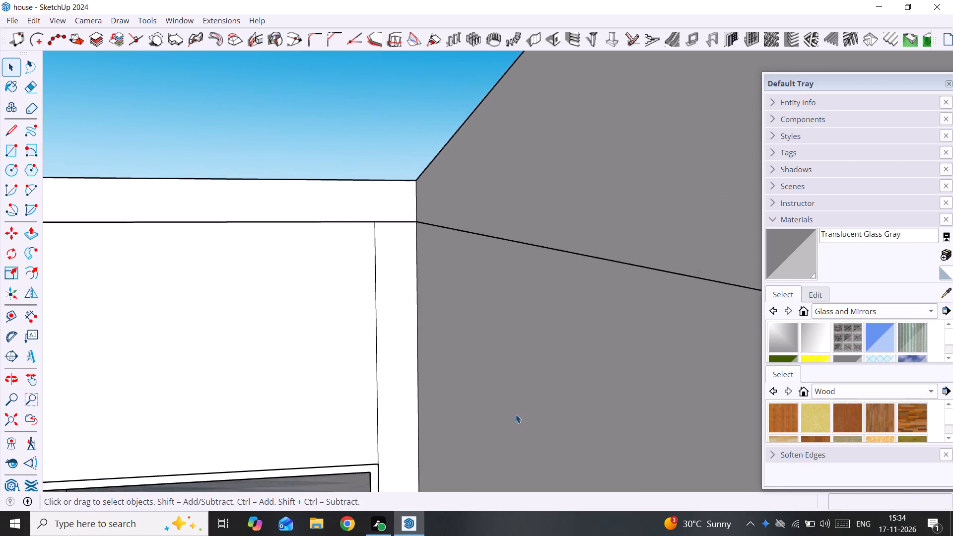
scroll(516, 414, "down", 3)
middle_click_drag(503, 396, 647, 133, "shift")
scroll(596, 202, "down", 20)
scroll(596, 202, "down", 1)
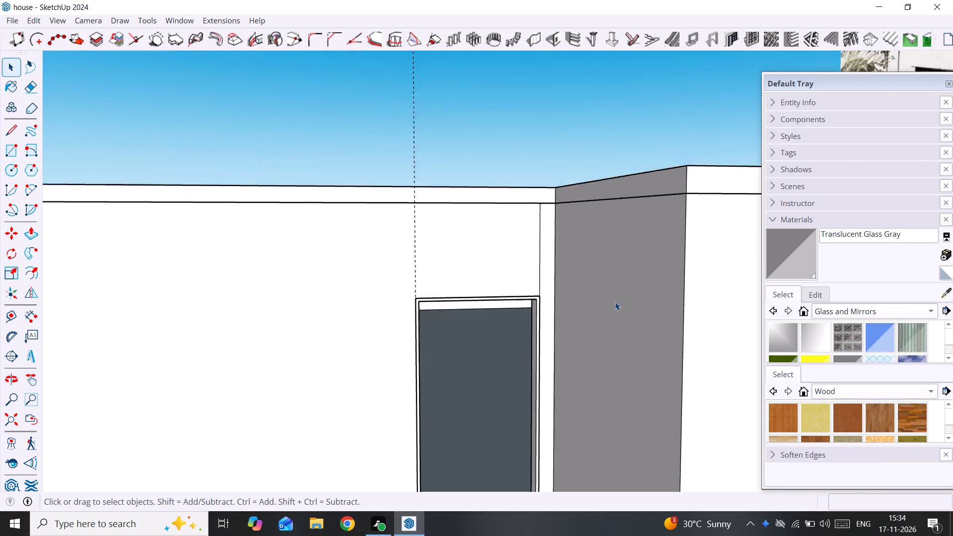
scroll(615, 302, "down", 3)
middle_click_drag(574, 362, 615, 239, "shift")
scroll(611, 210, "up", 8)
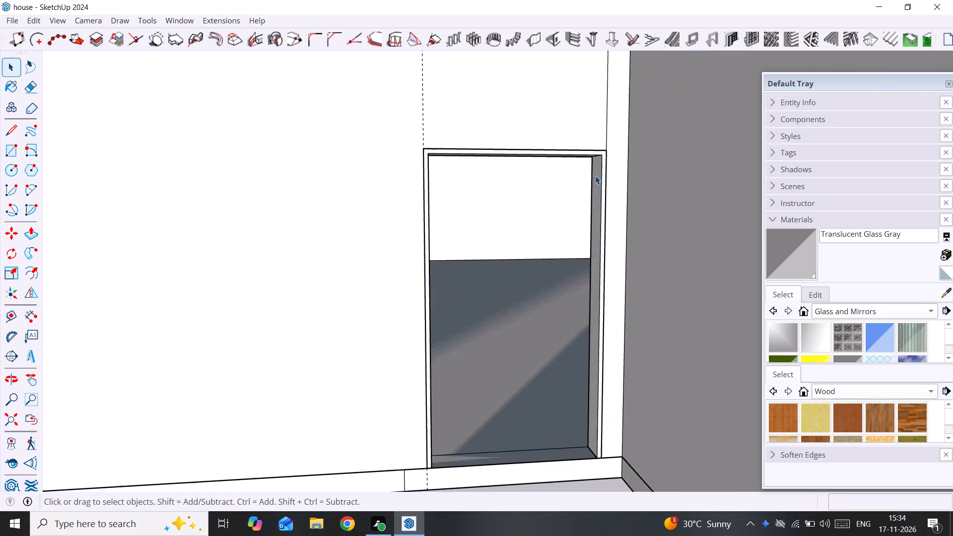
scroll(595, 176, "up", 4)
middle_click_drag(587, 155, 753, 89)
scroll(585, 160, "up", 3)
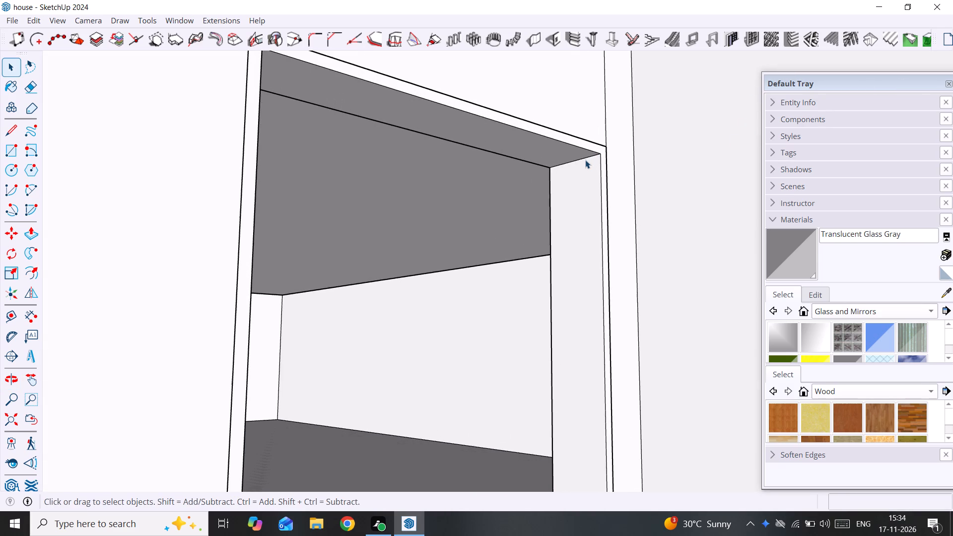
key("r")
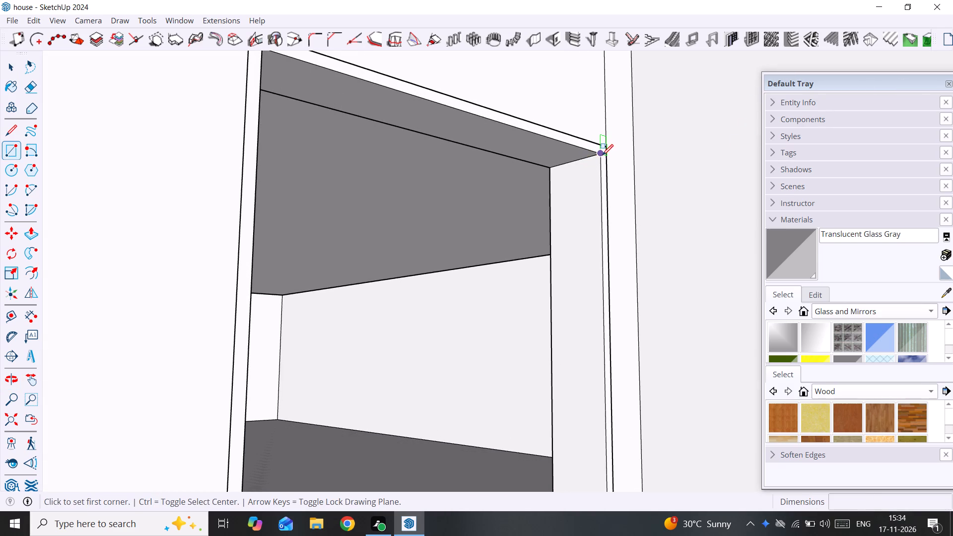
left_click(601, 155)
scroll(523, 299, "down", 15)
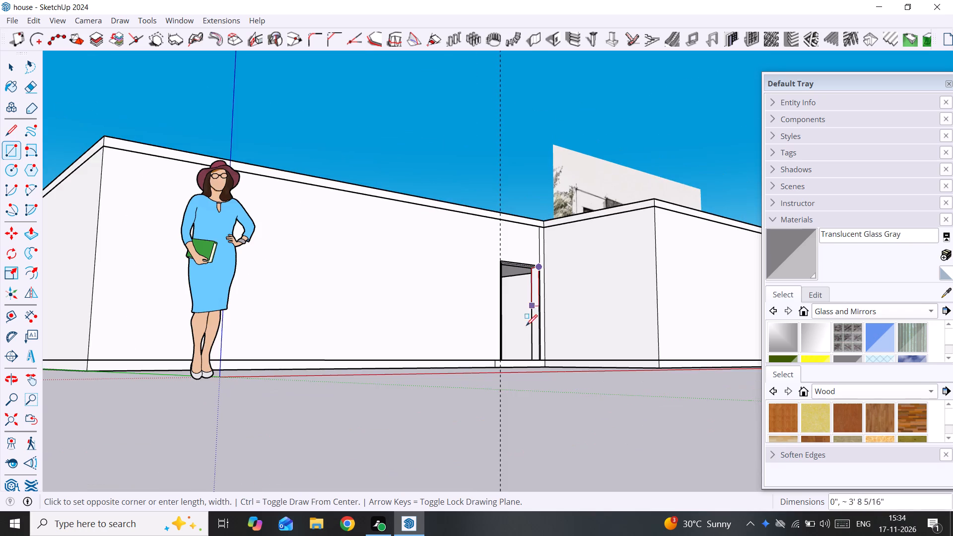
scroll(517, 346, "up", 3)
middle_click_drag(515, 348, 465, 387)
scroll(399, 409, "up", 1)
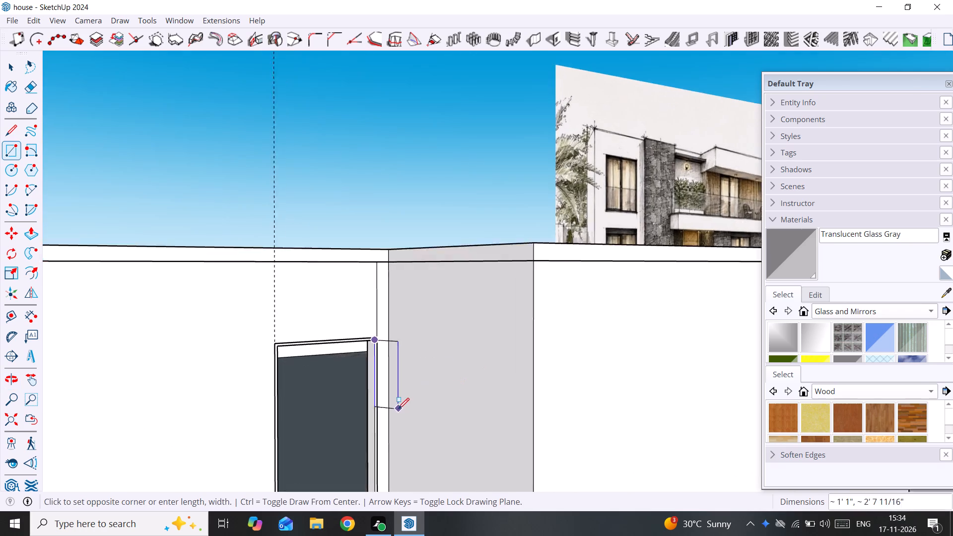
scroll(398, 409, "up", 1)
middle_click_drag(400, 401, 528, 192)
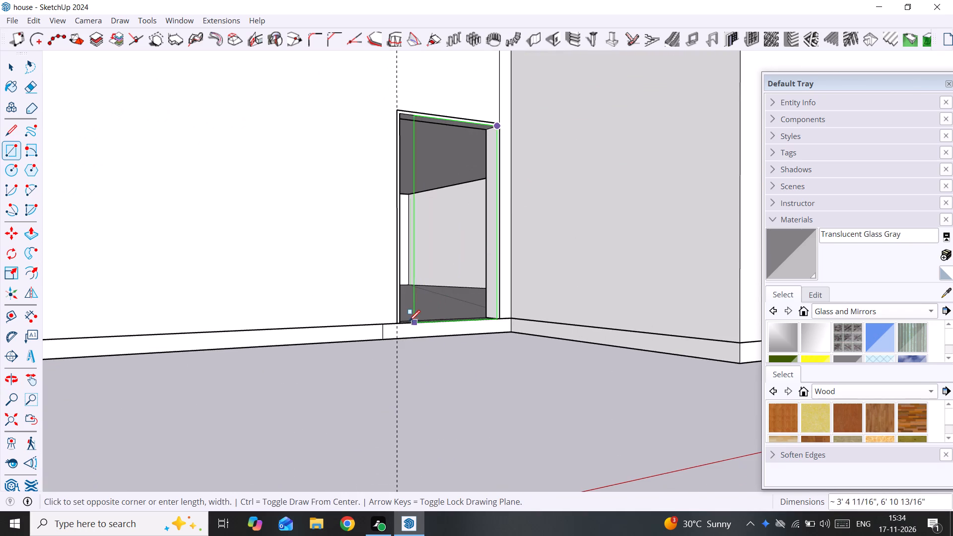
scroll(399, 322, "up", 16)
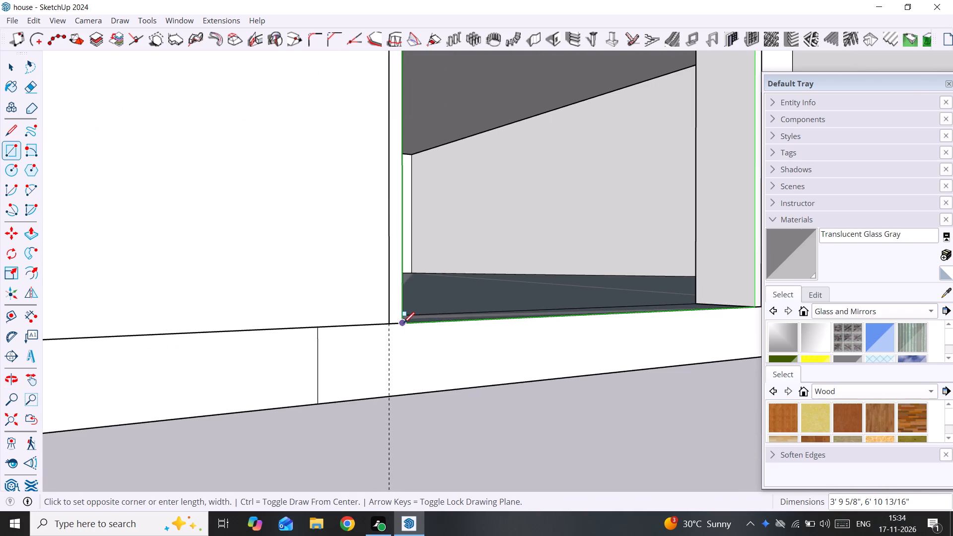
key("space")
Open the house wall group for editing.
double_click(393, 326)
scroll(429, 267, "up", 4)
middle_click(429, 269)
scroll(428, 273, "down", 3)
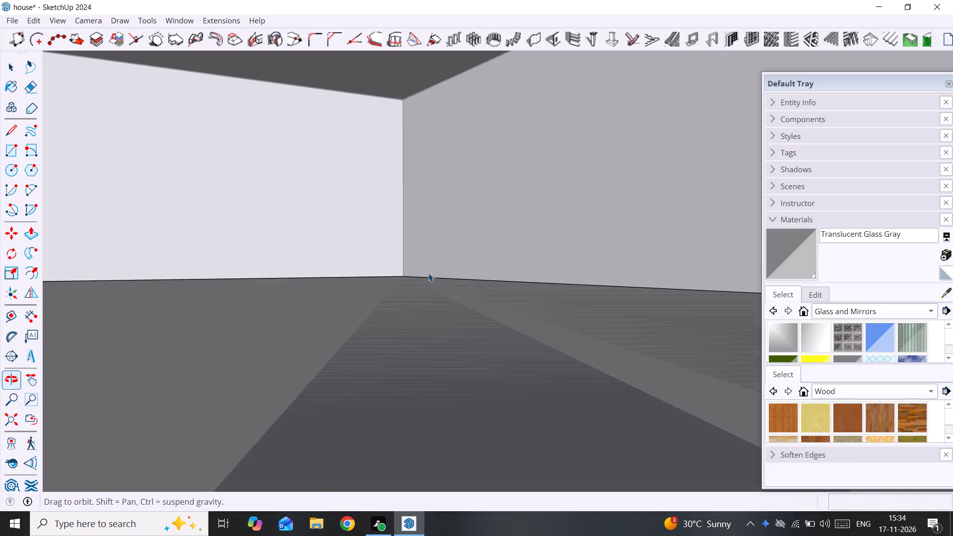
scroll(428, 273, "down", 11)
left_click(386, 250)
double_click(401, 241)
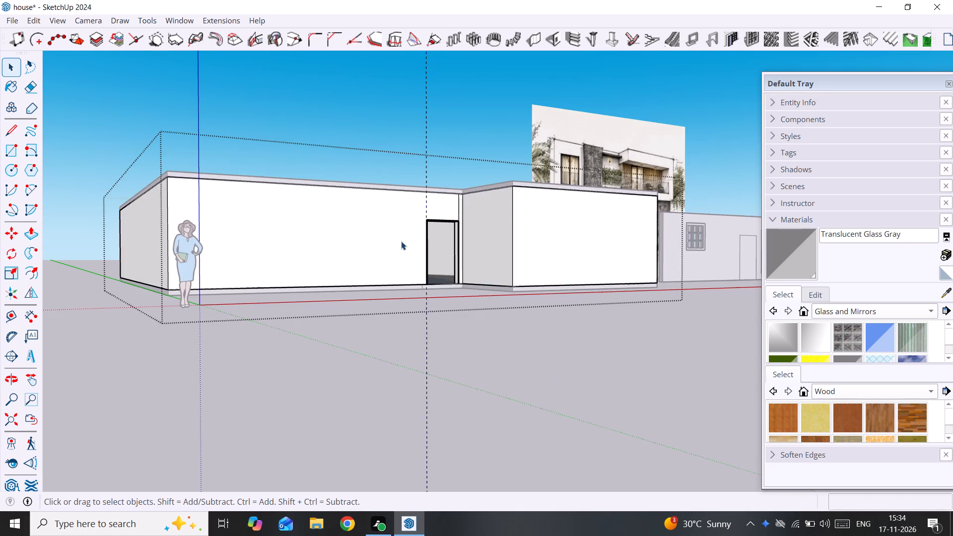
Draw a rectangle filling the doorway midway through the frame depth, from one upper corner to the opposite lower corner, about 3' 10" by 6' 11".
scroll(429, 249, "up", 8)
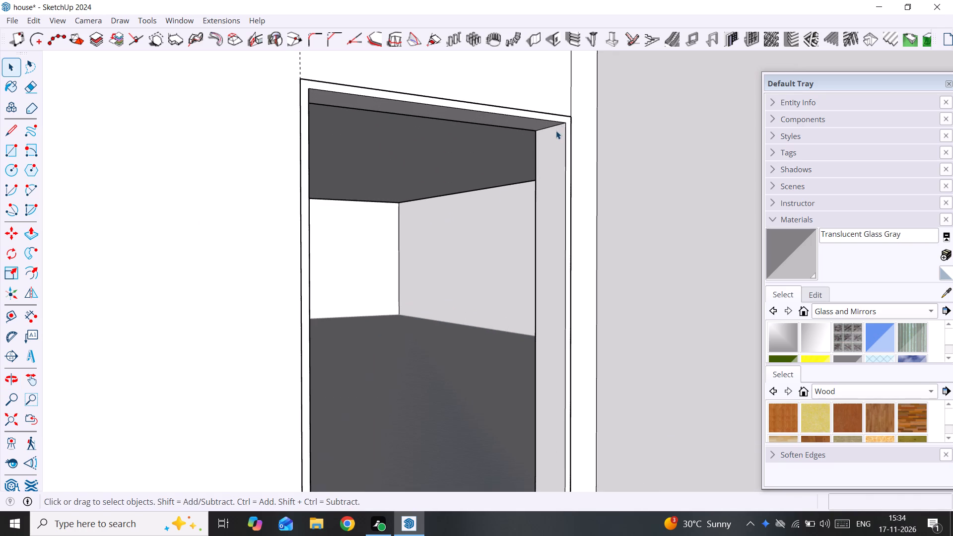
key("r")
left_click(548, 128)
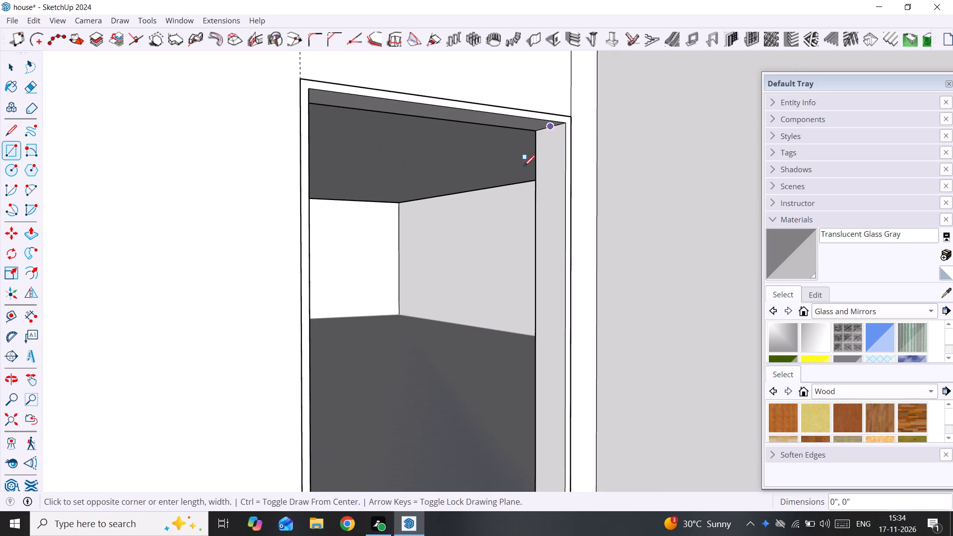
scroll(485, 255, "down", 10)
middle_click_drag(487, 252, 411, 326)
scroll(428, 329, "up", 20)
scroll(416, 328, "up", 4)
middle_click_drag(416, 328, 407, 347)
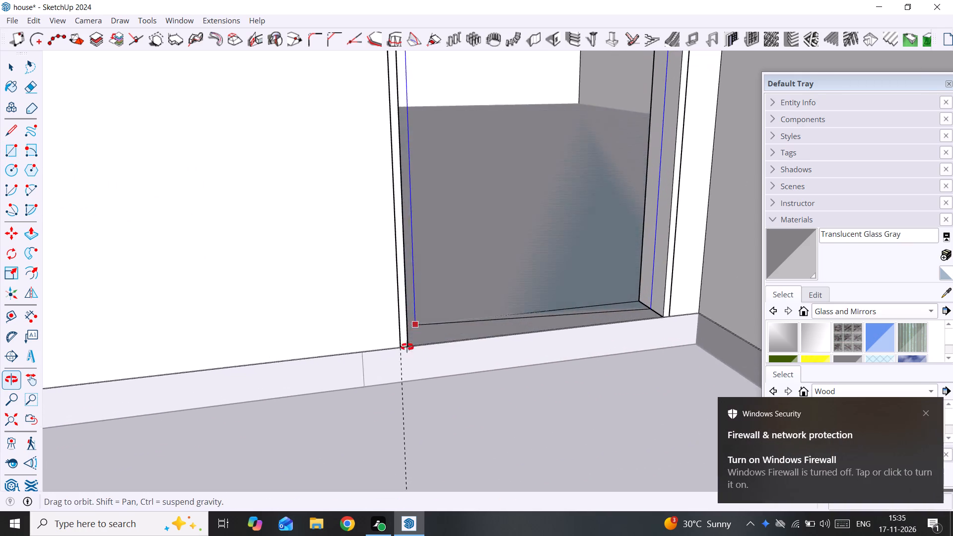
middle_click_drag(407, 347, 272, 371)
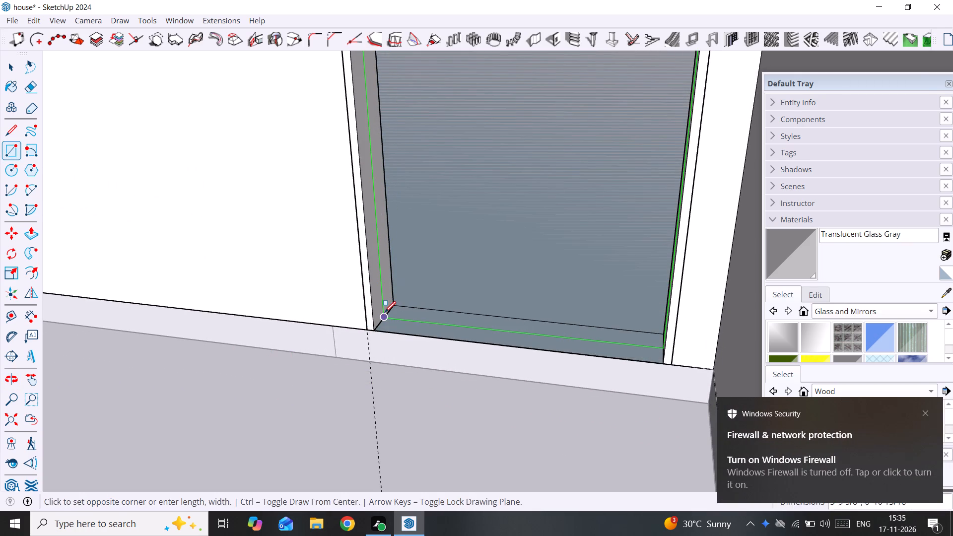
left_click(384, 315)
Push/Pull the new doorway face outward by 4" to form the door panel.
key("space")
left_click(448, 237)
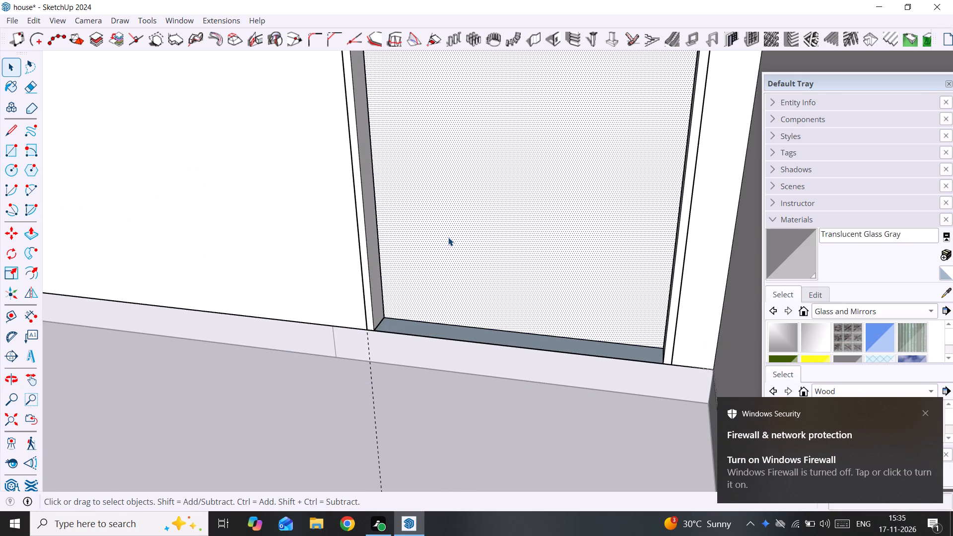
double_click(448, 237)
scroll(448, 237, "down", 3)
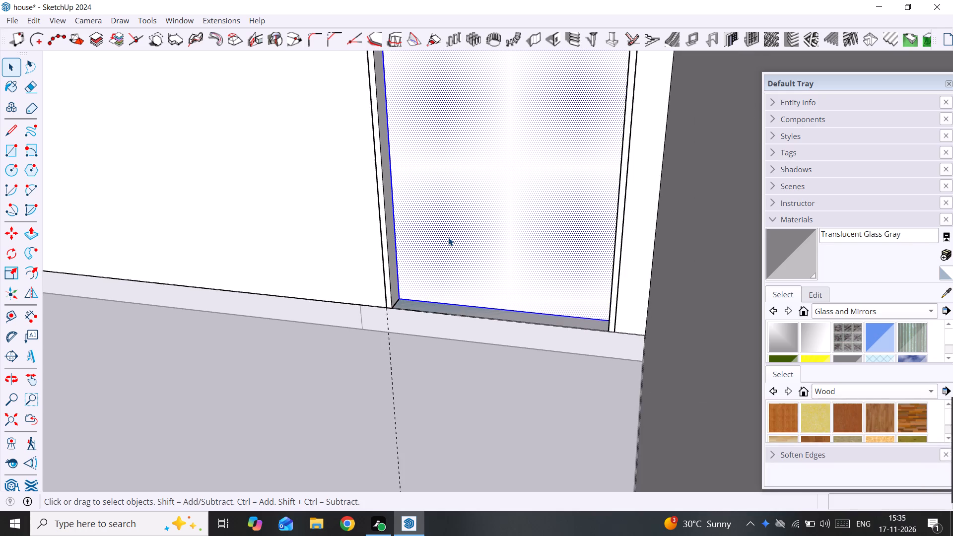
scroll(448, 237, "down", 3)
middle_click_drag(450, 237, 548, 284, "shift")
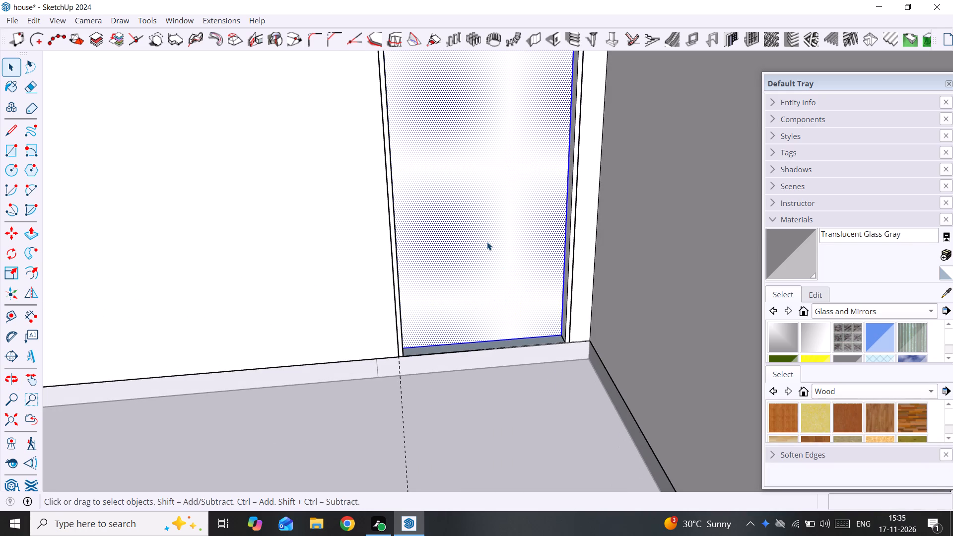
left_click(487, 242)
key("p")
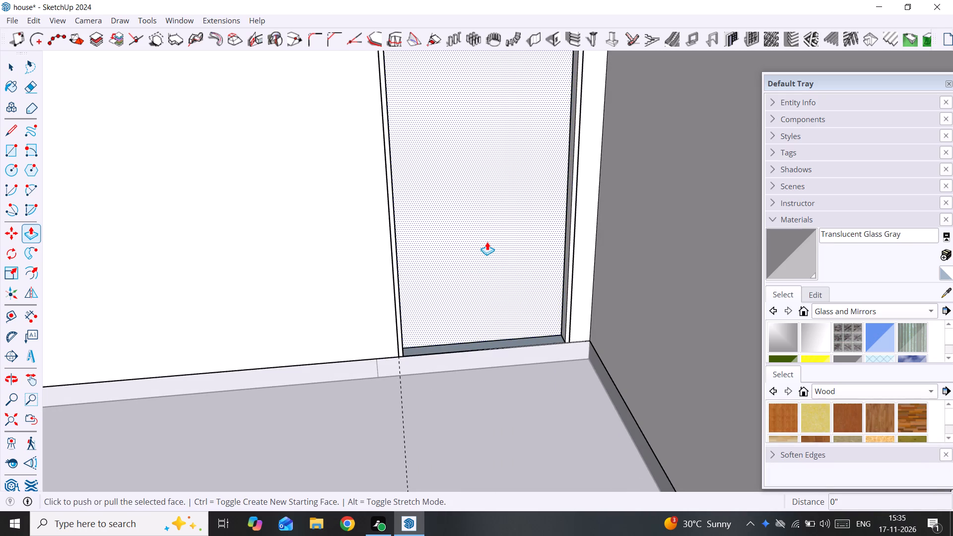
left_click(487, 242)
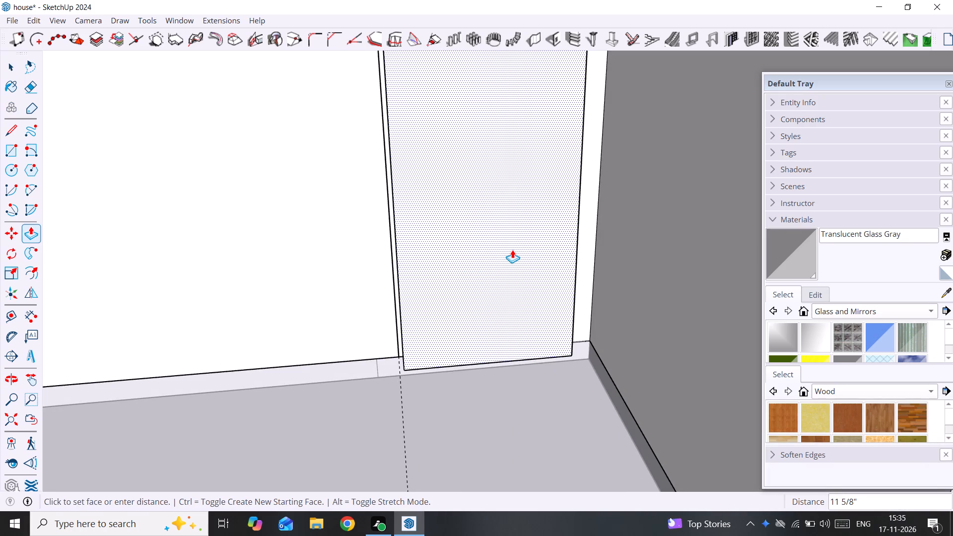
type("4\"")
key("Return")
key("space")
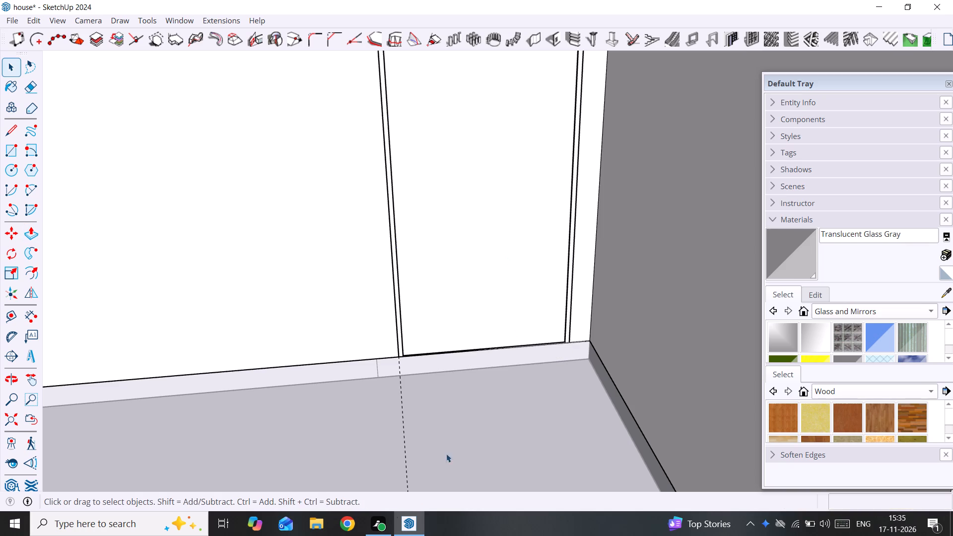
Select the door panel's outer face with its bounding edges and make them a group.
scroll(448, 329, "up", 6)
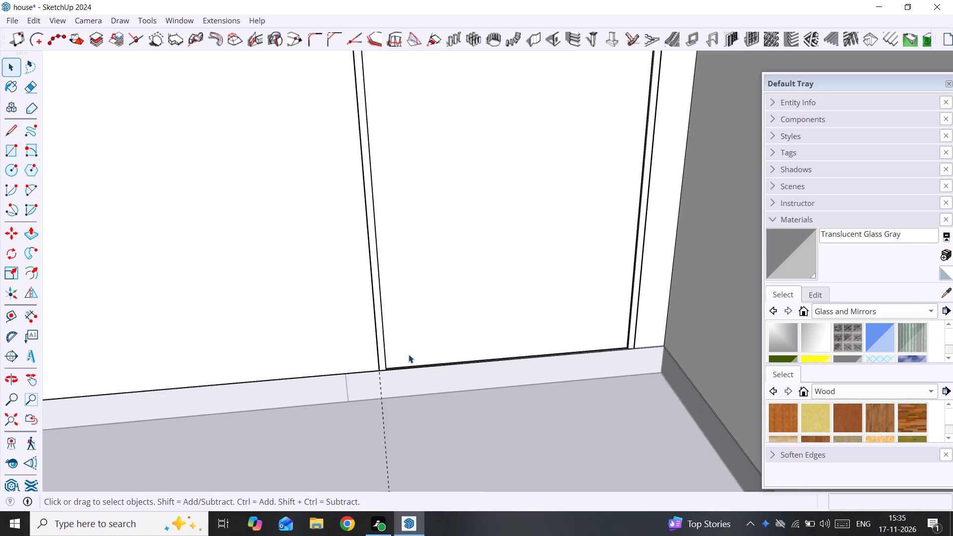
scroll(408, 354, "up", 13)
left_click(349, 393)
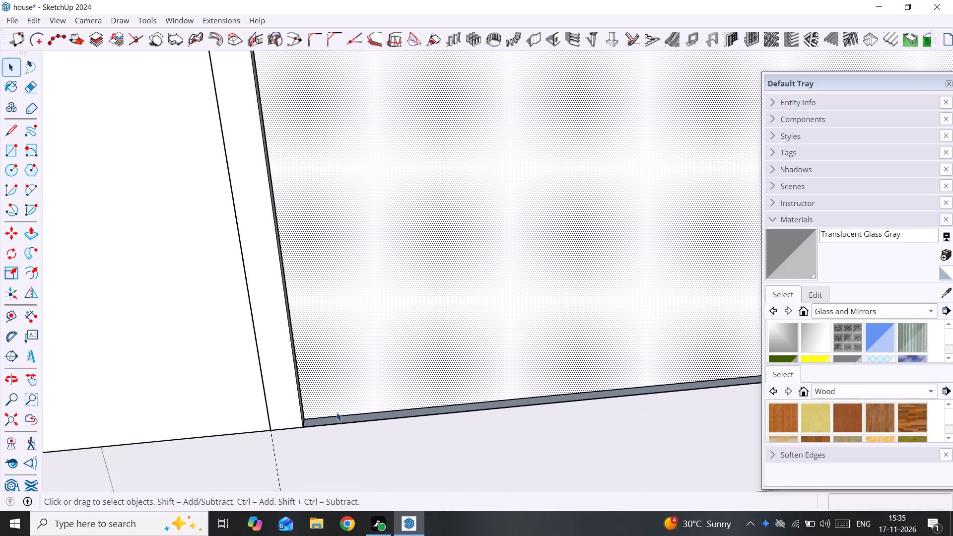
triple_click(340, 396)
left_click(340, 396)
triple_click(344, 391)
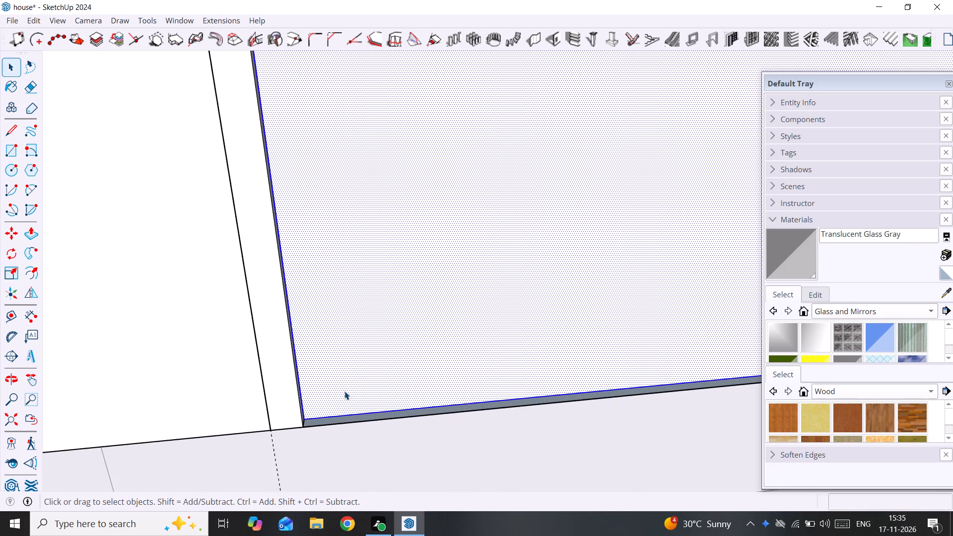
triple_click(344, 391)
left_click(344, 391)
right_click(344, 391)
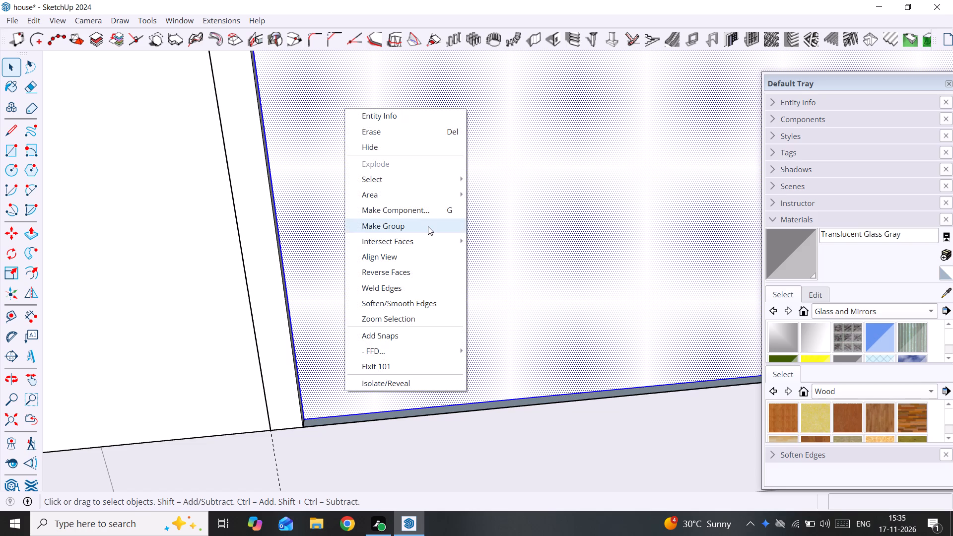
left_click(428, 226)
Move the door panel group by its lower corner along the frame depth, recessing it slightly into the doorway.
scroll(351, 403, "up", 4)
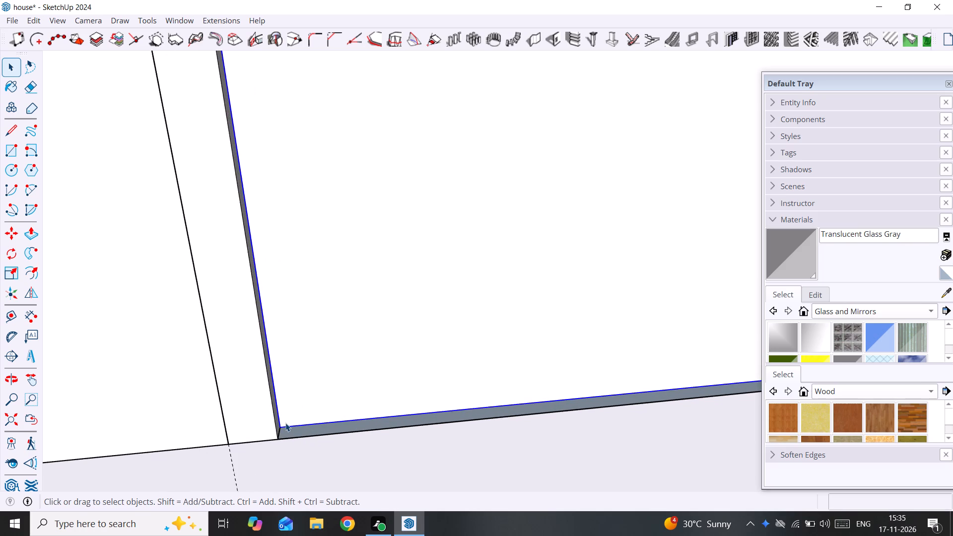
key("m")
scroll(267, 423, "up", 8)
left_click(288, 430)
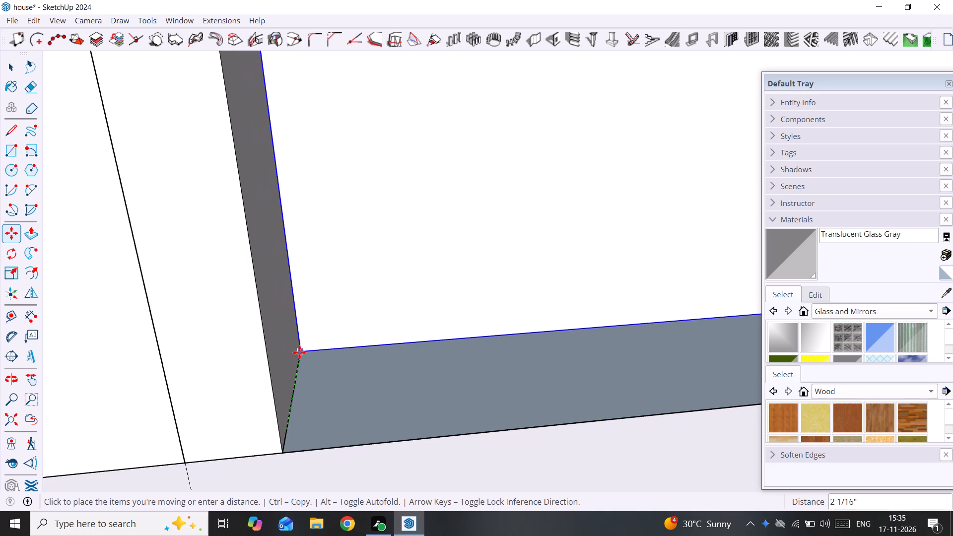
scroll(301, 357, "up", 2)
middle_click_drag(301, 357, 162, 385)
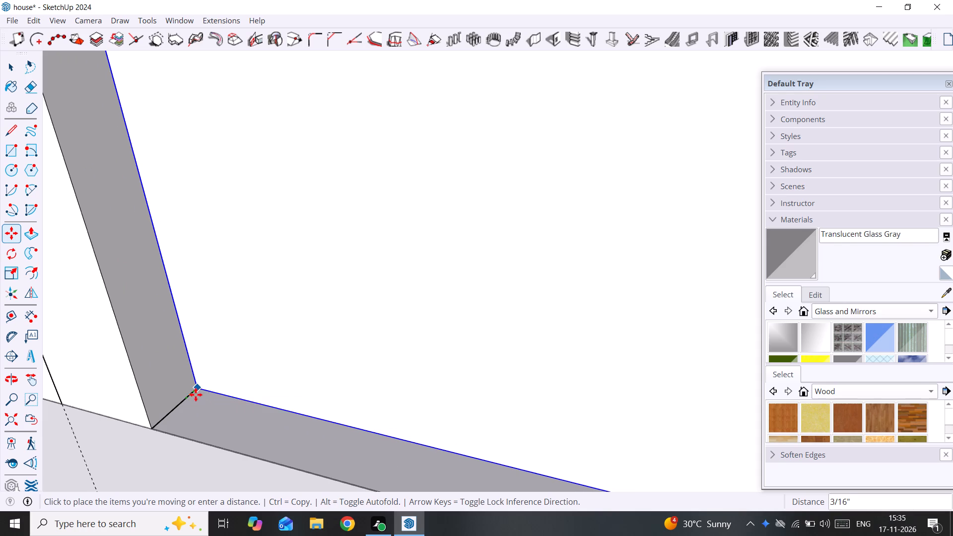
left_click(176, 413)
Examine how the door panel sits within the frame, checking its lower corner, head and threshold.
scroll(216, 397, "down", 4)
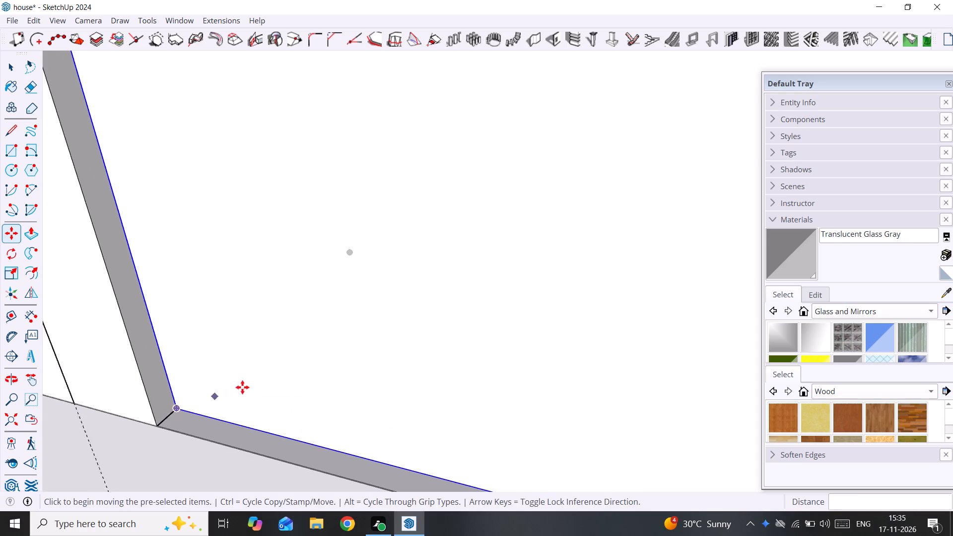
middle_click_drag(293, 379, 441, 370)
scroll(441, 370, "down", 20)
scroll(441, 370, "down", 4)
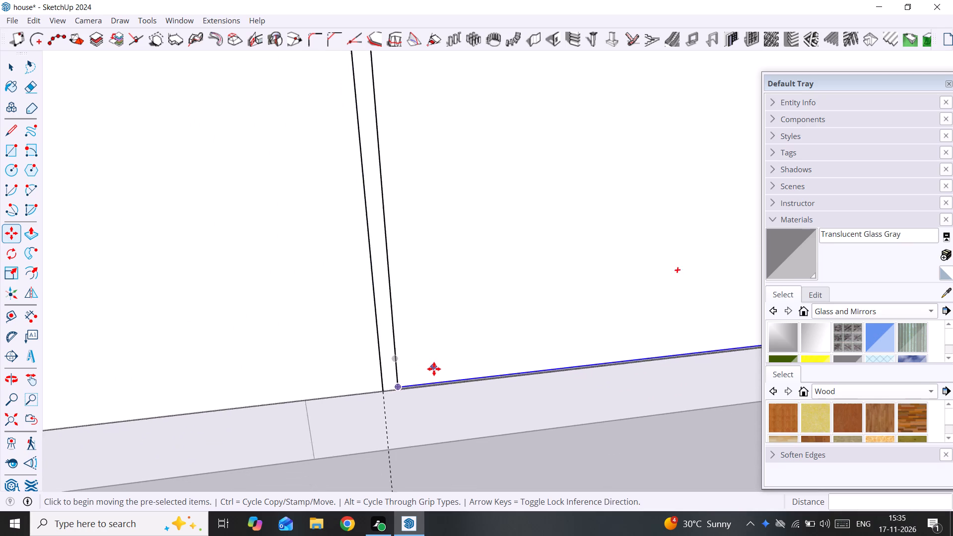
scroll(434, 369, "down", 20)
scroll(434, 369, "down", 6)
middle_click_drag(561, 335, 566, 381, "shift")
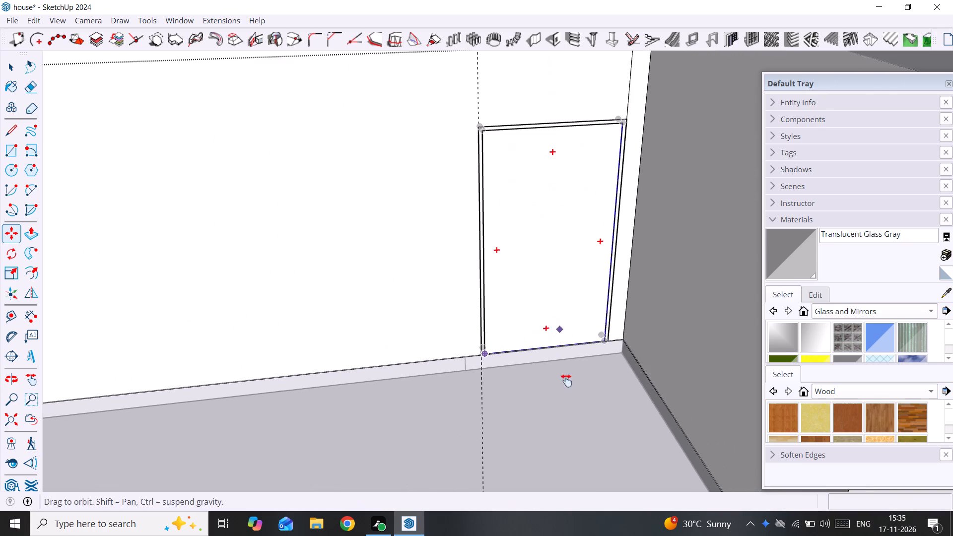
middle_click_drag(566, 381, 567, 415, "shift")
scroll(535, 313, "up", 3)
middle_click_drag(532, 302, 405, 281)
scroll(478, 192, "up", 13)
middle_click_drag(457, 180, 459, 88)
scroll(459, 323, "up", 2)
scroll(467, 309, "down", 16)
middle_click_drag(562, 386, 599, 119)
scroll(582, 450, "down", 10)
middle_click_drag(583, 365, 584, 209, "shift")
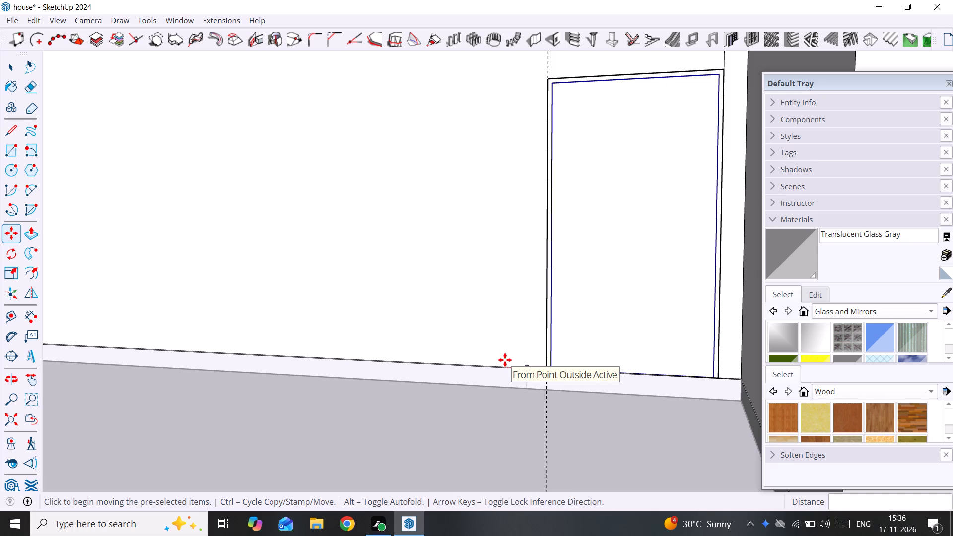
Move the door panel group about 9/16" deeper into the doorway from its lower corner.
scroll(505, 360, "up", 3)
middle_click_drag(548, 333, 537, 382)
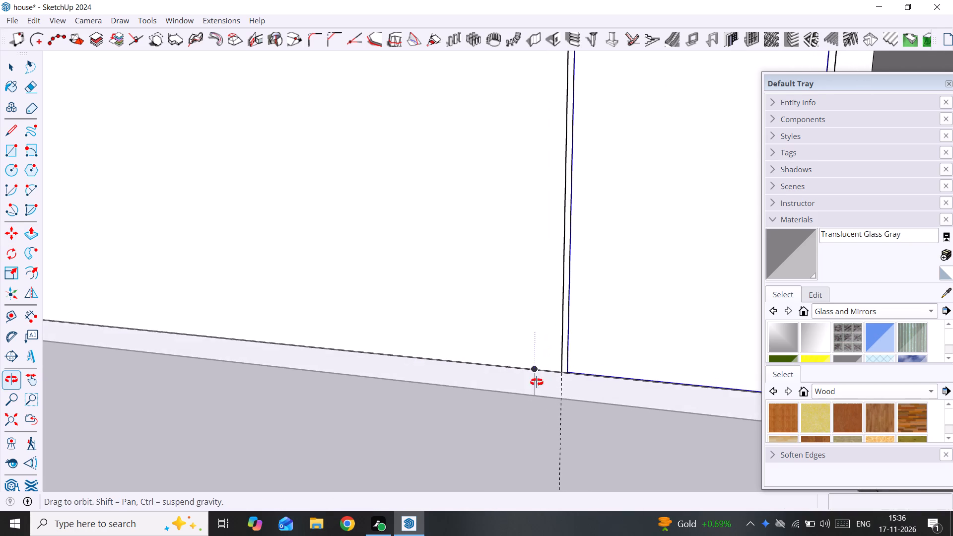
middle_click_drag(537, 382, 535, 392)
scroll(567, 335, "up", 7)
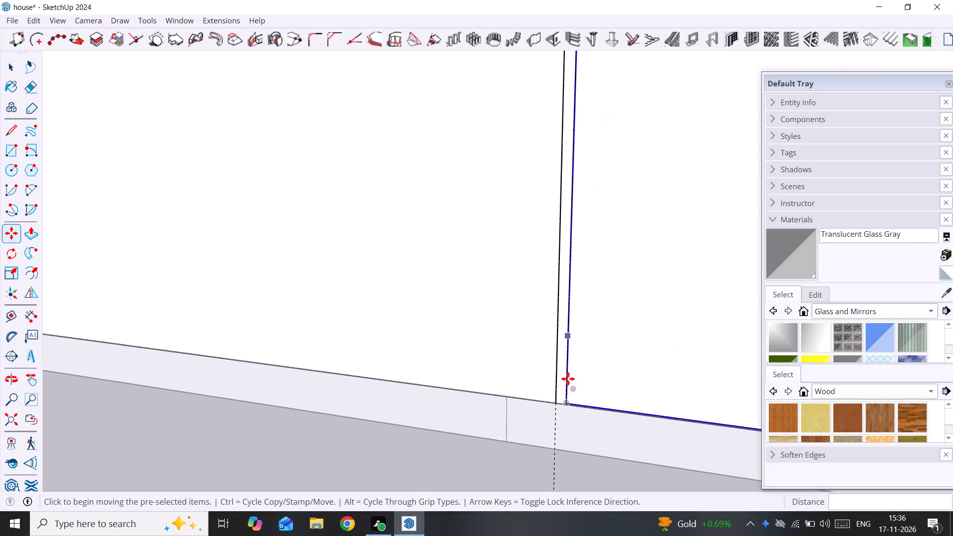
scroll(568, 379, "up", 14)
middle_click_drag(573, 412, 395, 438)
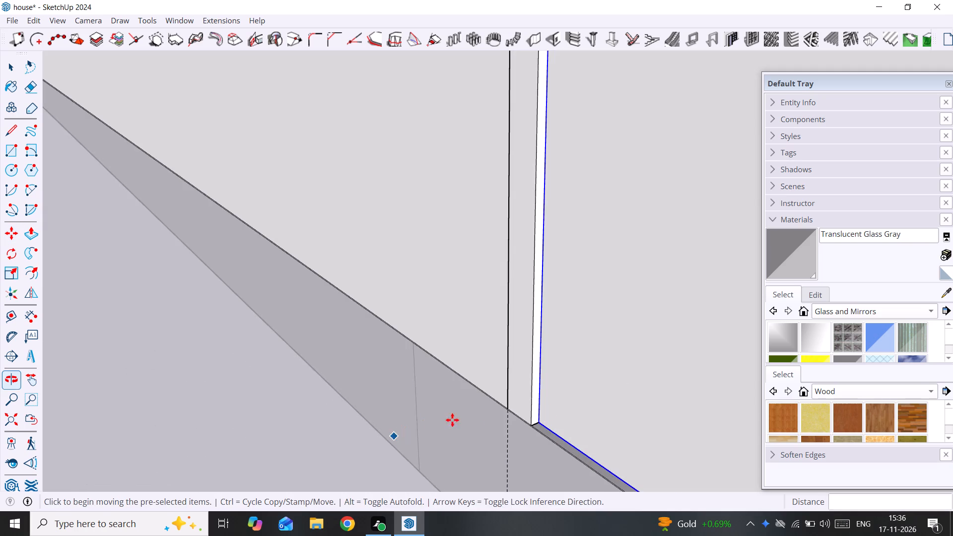
scroll(549, 413, "up", 4)
left_click(535, 430)
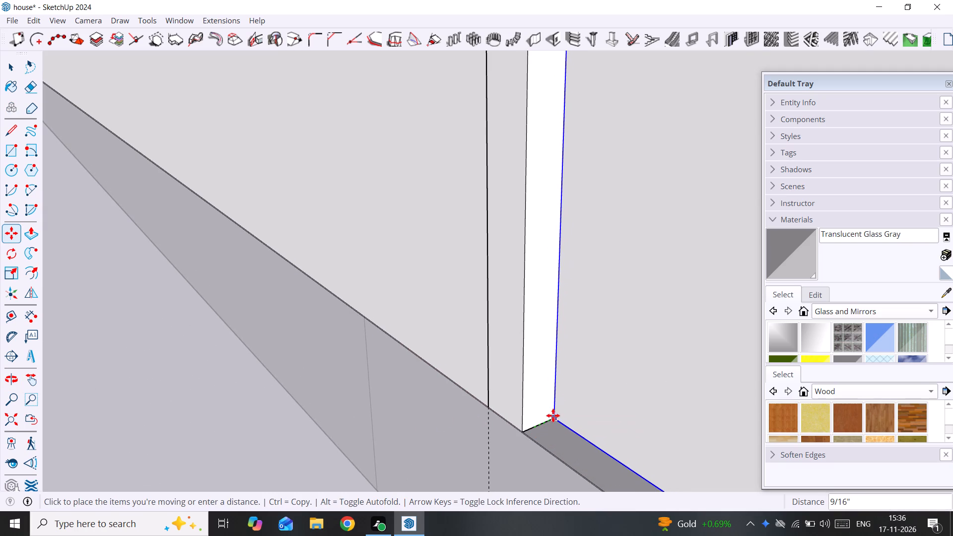
left_click(553, 415)
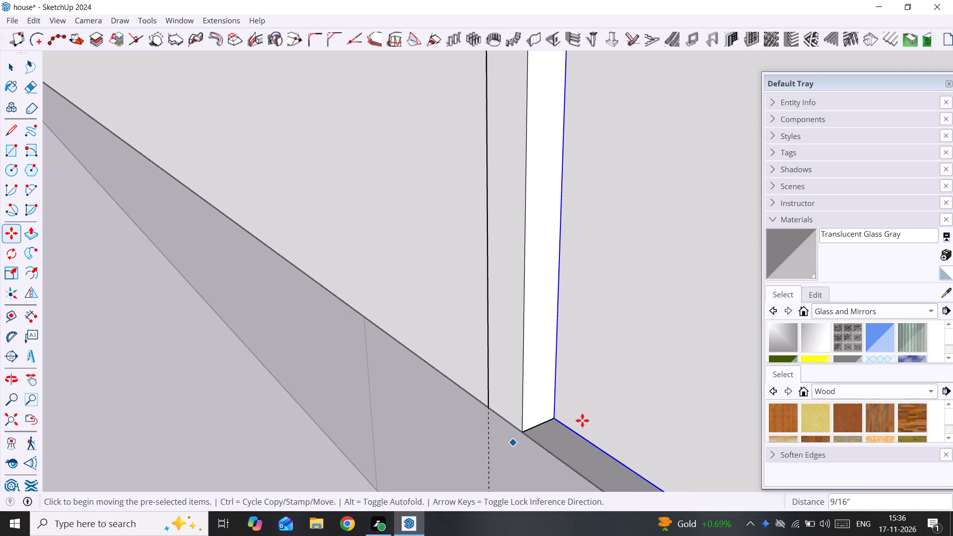
Place a Tape Measure guide 2" inward from the outer bottom edge of the doorway.
scroll(582, 420, "up", 1)
middle_click_drag(582, 420, 522, 436)
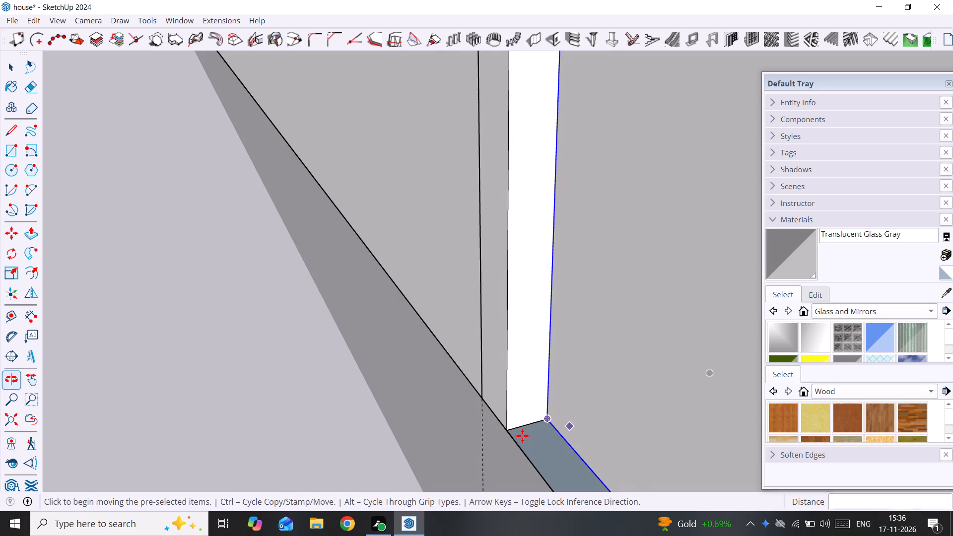
key("t")
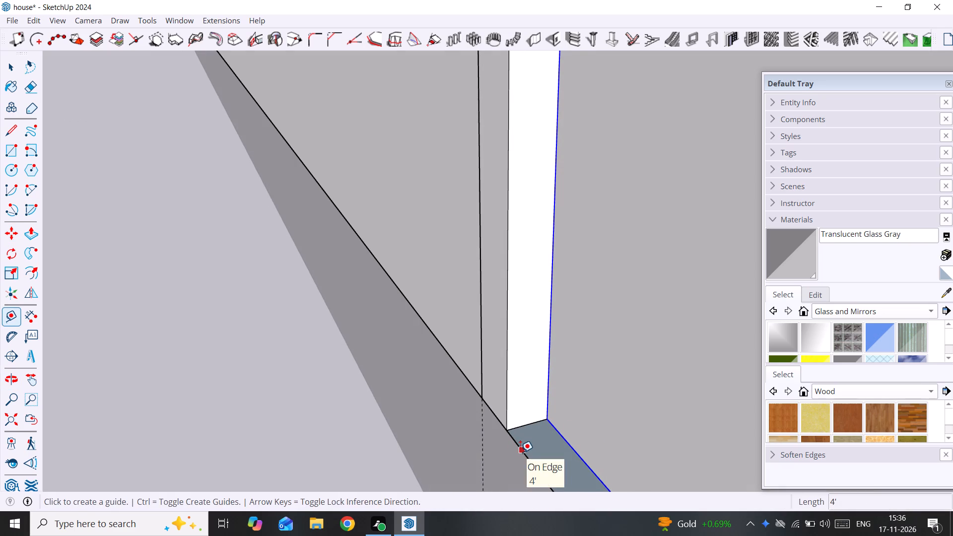
left_click(520, 452)
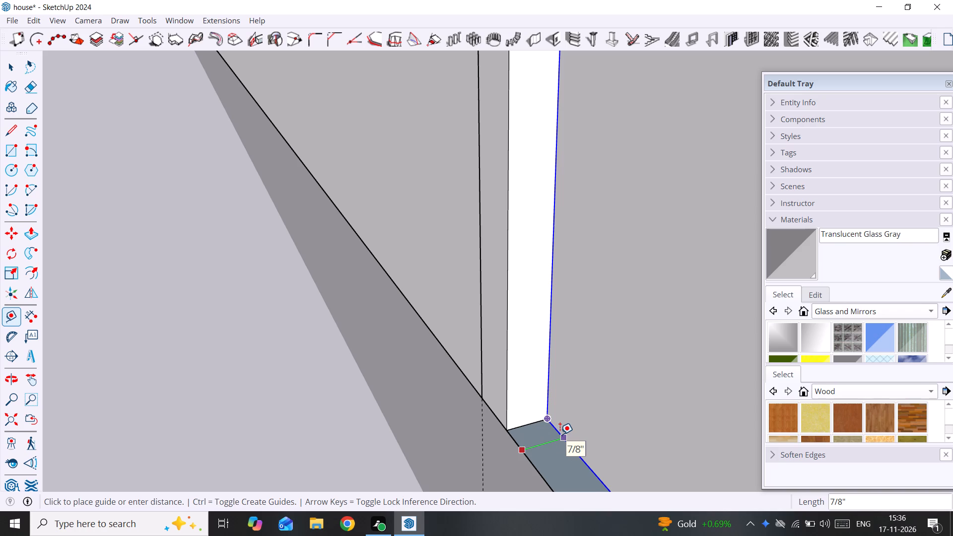
type("2\"")
key("Return")
key("space")
Move the door panel group about 1 1/8" deeper into the doorway, locked to the green axis.
scroll(560, 434, "up", 1)
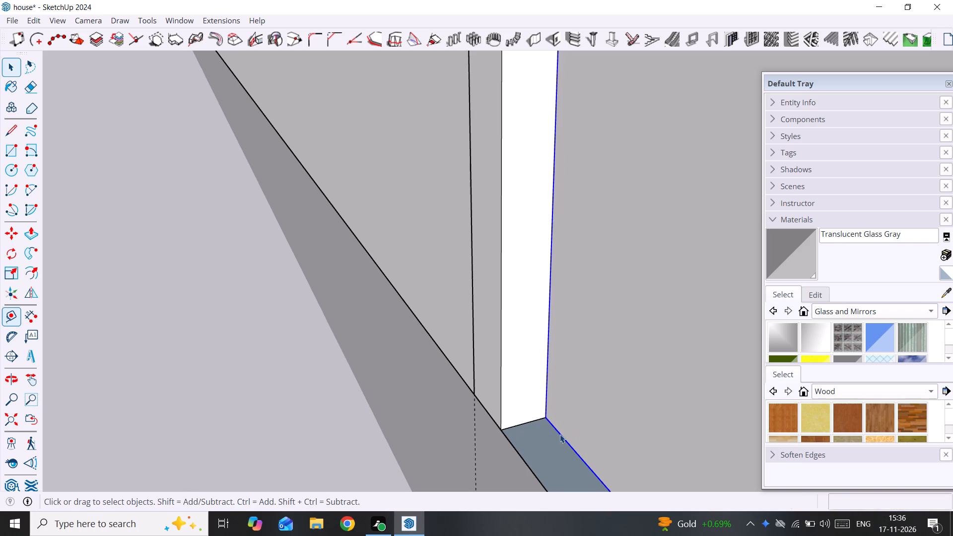
scroll(560, 417, "down", 11)
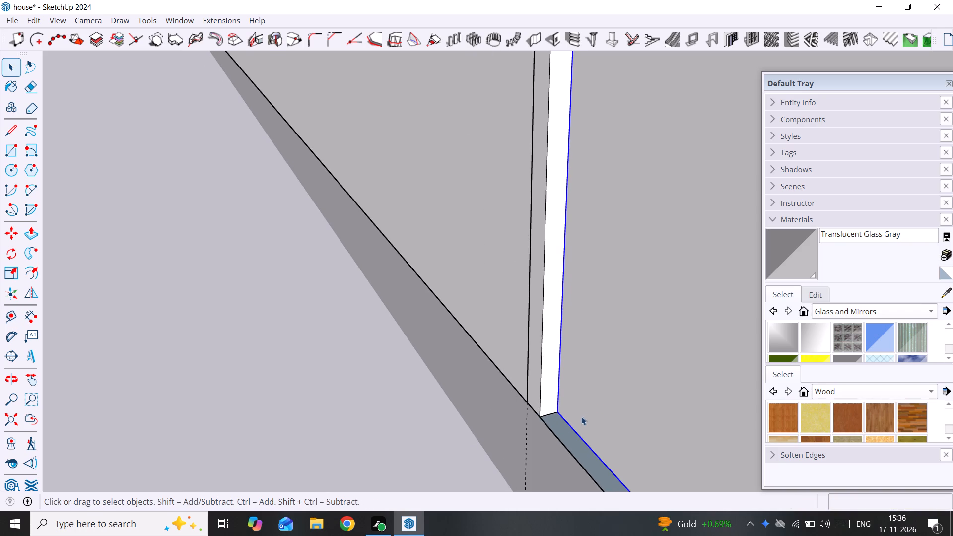
key("m")
scroll(553, 421, "up", 3)
left_click(561, 406)
key("Left")
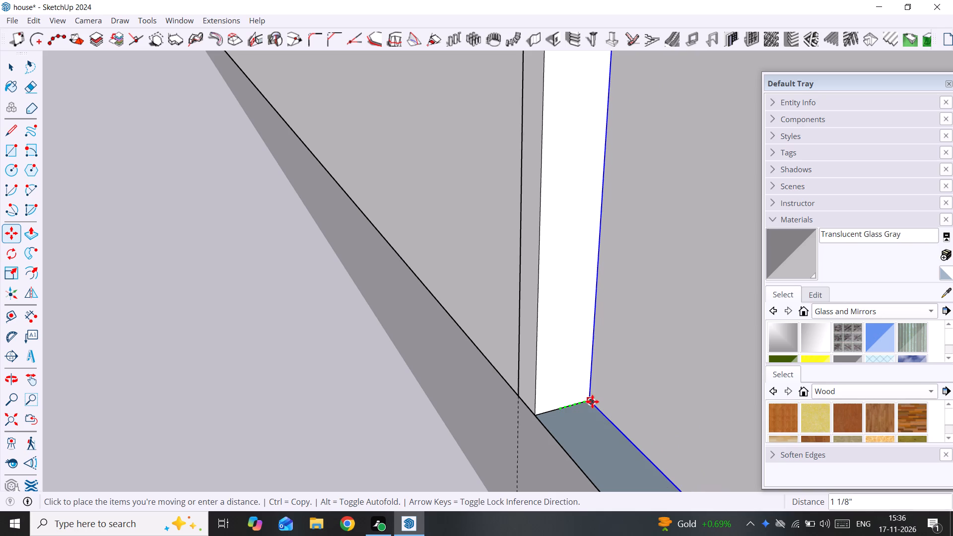
left_click(592, 402)
key("space")
Examine the recessed door panel and its frame against the front wall and the projecting block.
scroll(475, 458, "down", 3)
middle_click_drag(477, 456, 619, 455)
scroll(619, 455, "down", 10)
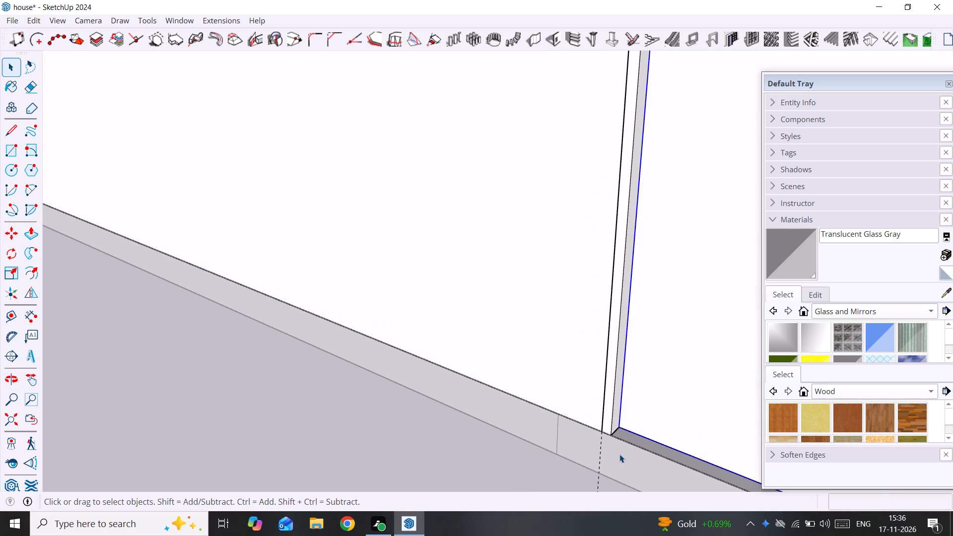
scroll(619, 454, "down", 14)
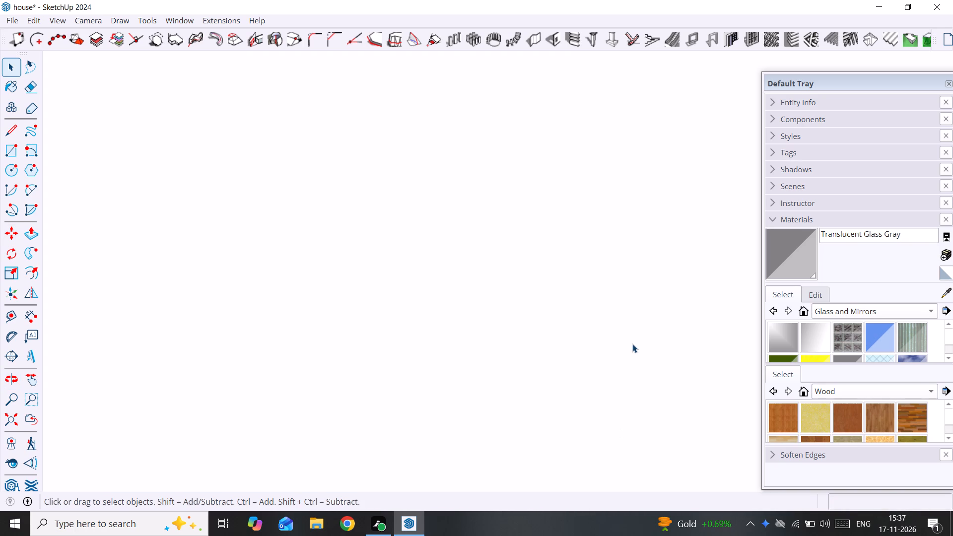
middle_click_drag(633, 343, 812, 293)
scroll(577, 355, "down", 20)
scroll(577, 355, "down", 12)
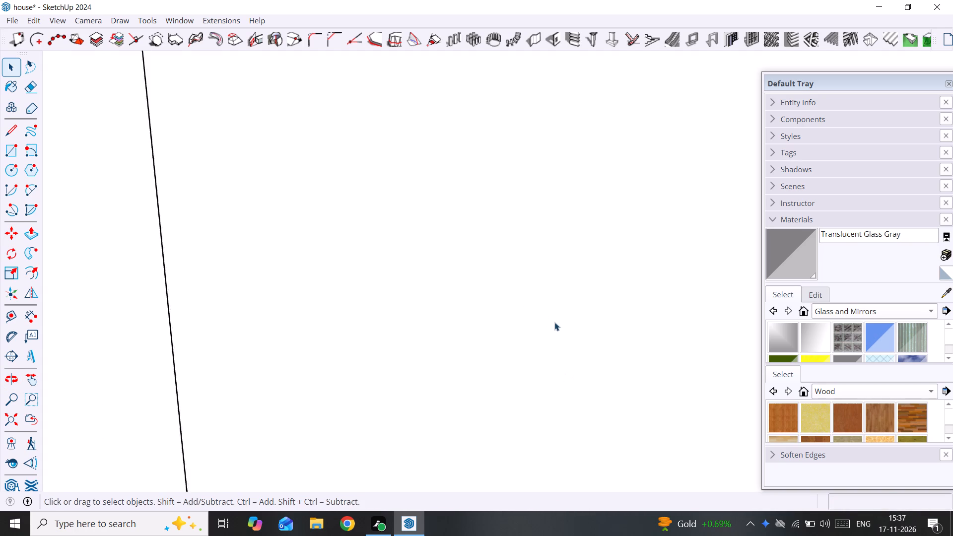
scroll(554, 322, "down", 20)
scroll(554, 322, "down", 20)
scroll(554, 322, "down", 8)
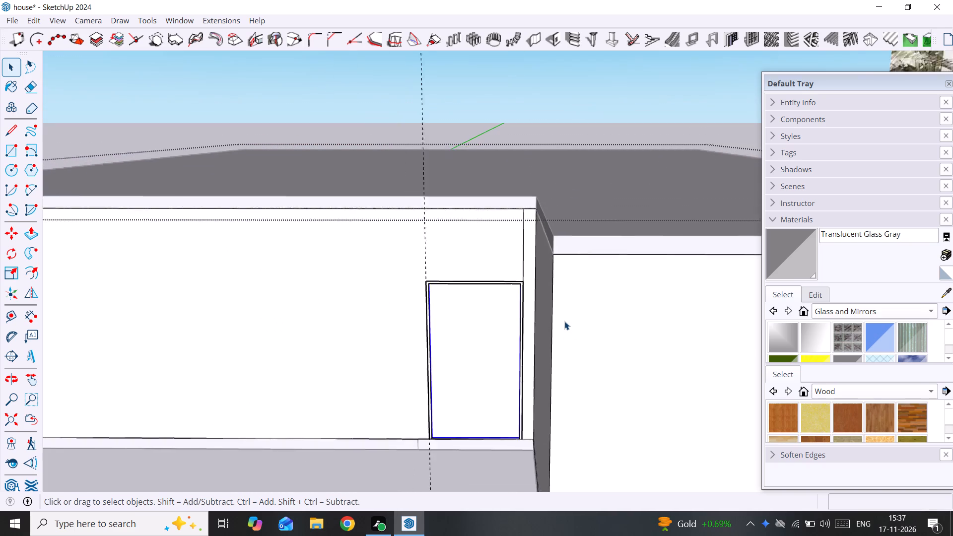
scroll(564, 321, "up", 1)
scroll(564, 321, "down", 20)
scroll(564, 321, "down", 5)
scroll(565, 323, "up", 13)
middle_click_drag(546, 331, 613, 314)
scroll(613, 321, "up", 5)
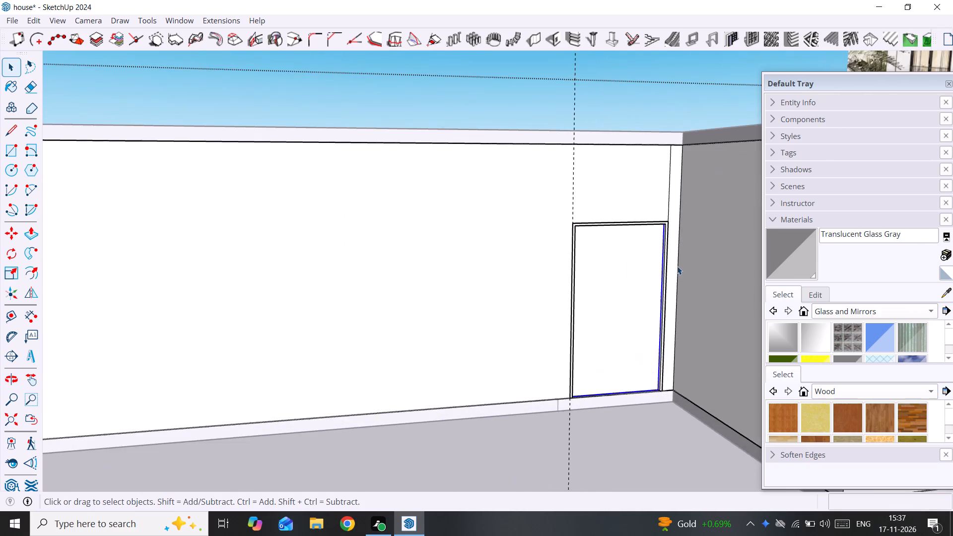
scroll(679, 265, "up", 4)
middle_click_drag(667, 263, 625, 265)
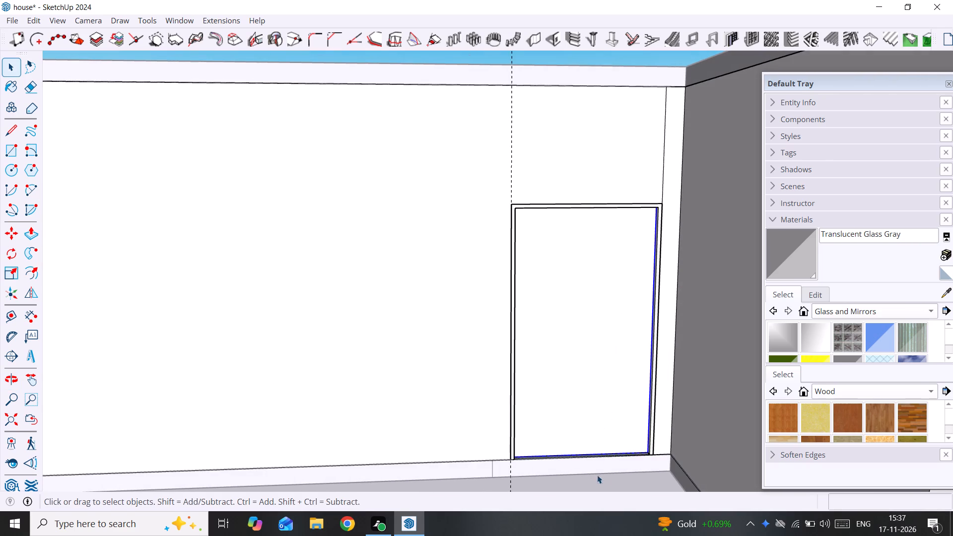
Deselect the door panel and close the house wall group.
left_click(602, 481)
scroll(562, 327, "down", 5)
left_click(616, 105)
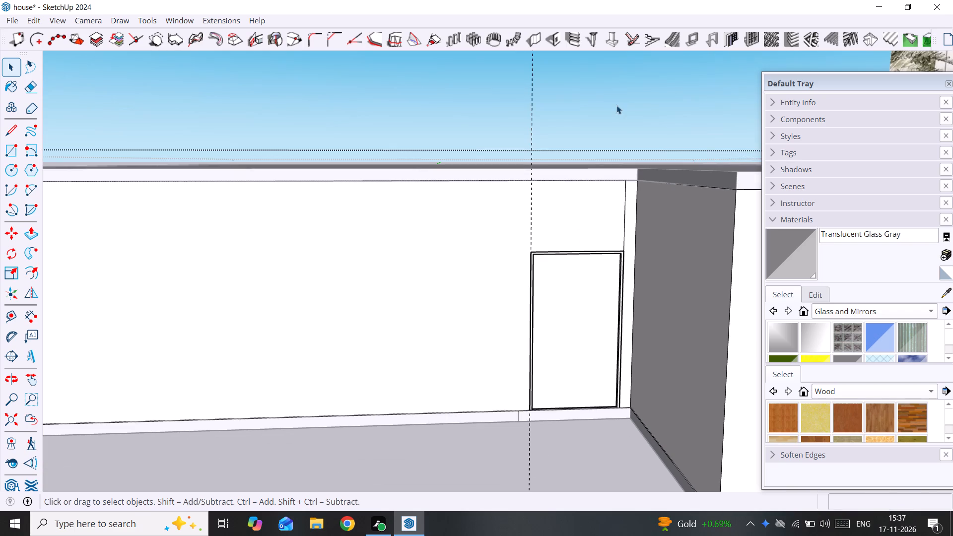
Reopen the house wall group and open the nested door panel group for editing.
scroll(616, 310, "down", 9)
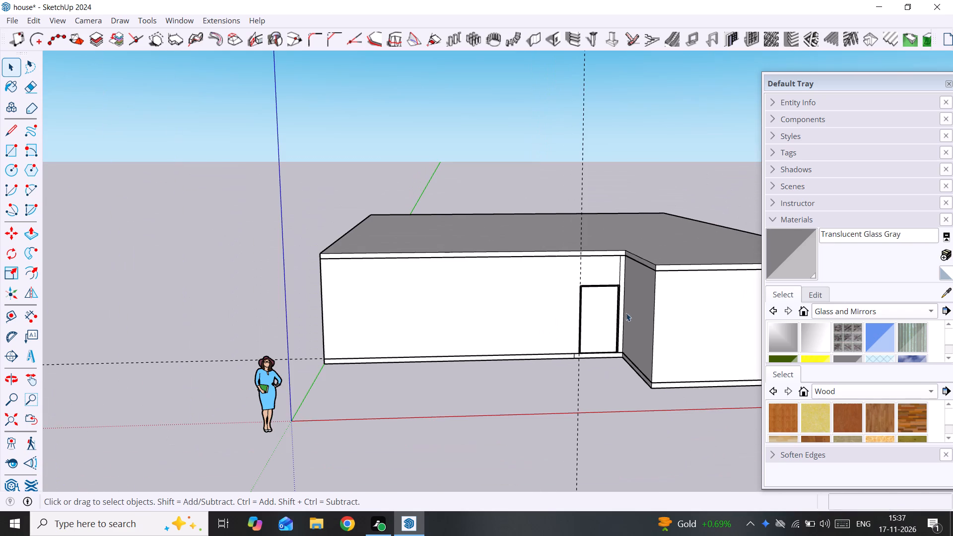
middle_click_drag(666, 324, 405, 305, "shift")
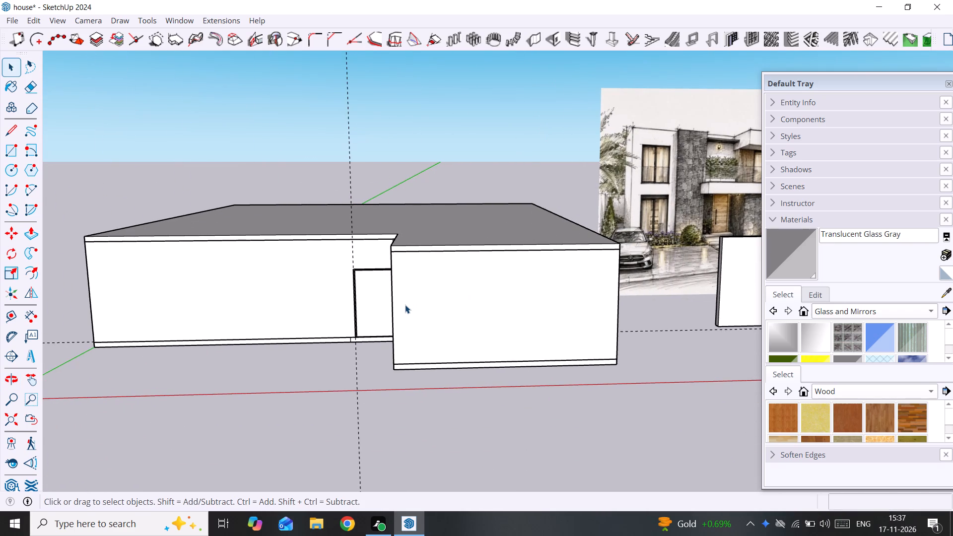
scroll(353, 316, "up", 10)
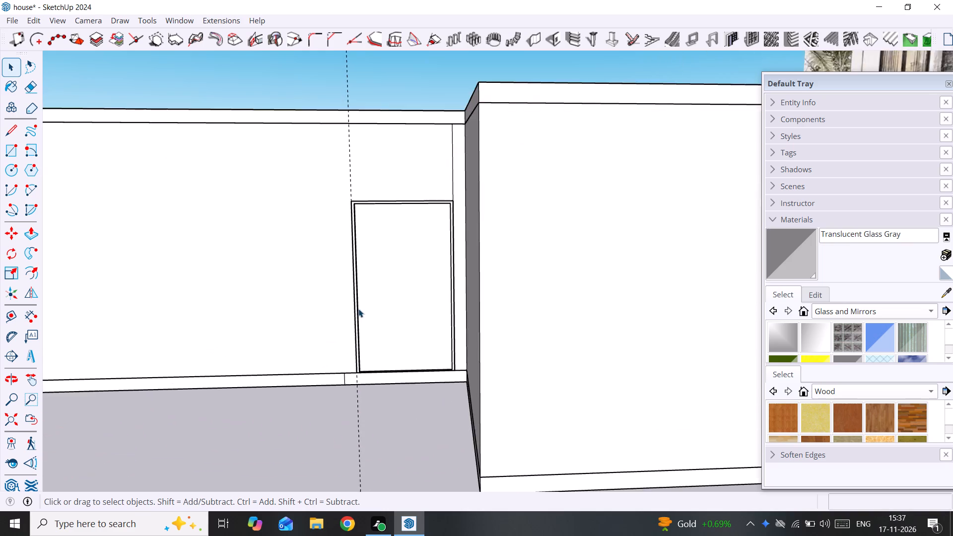
scroll(358, 309, "up", 3)
middle_click_drag(360, 309, 492, 304, "shift")
double_click(496, 294)
scroll(502, 282, "up", 5)
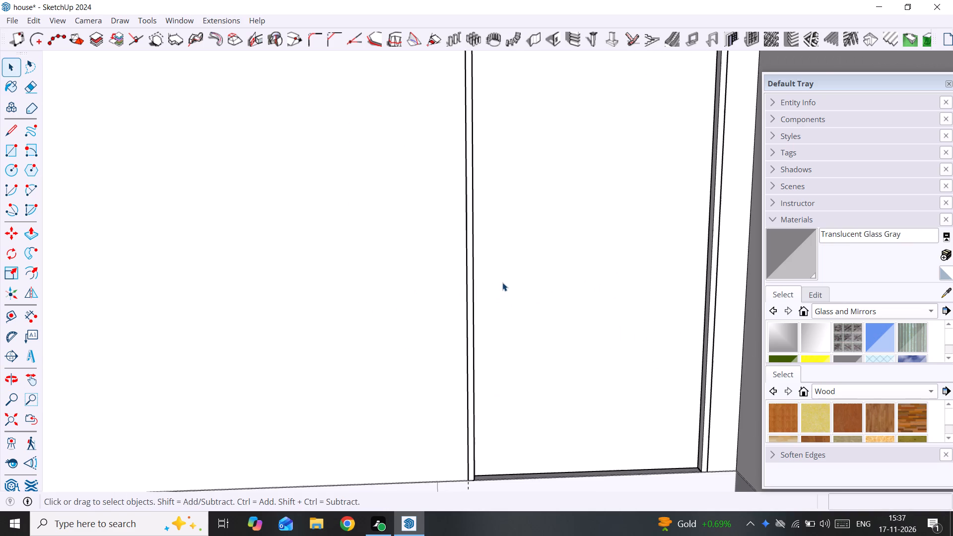
left_click(502, 282)
double_click(503, 282)
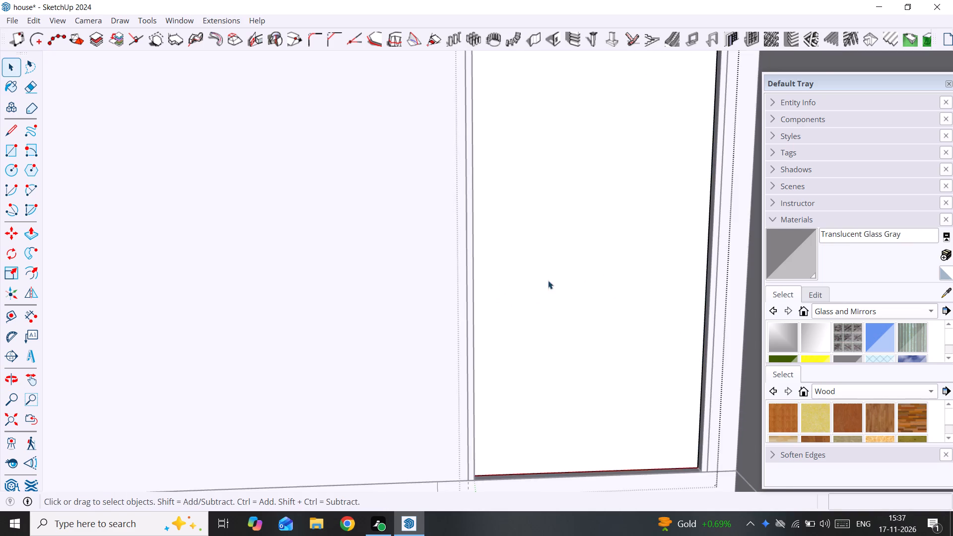
scroll(606, 275, "up", 3)
middle_click_drag(607, 275, 625, 296)
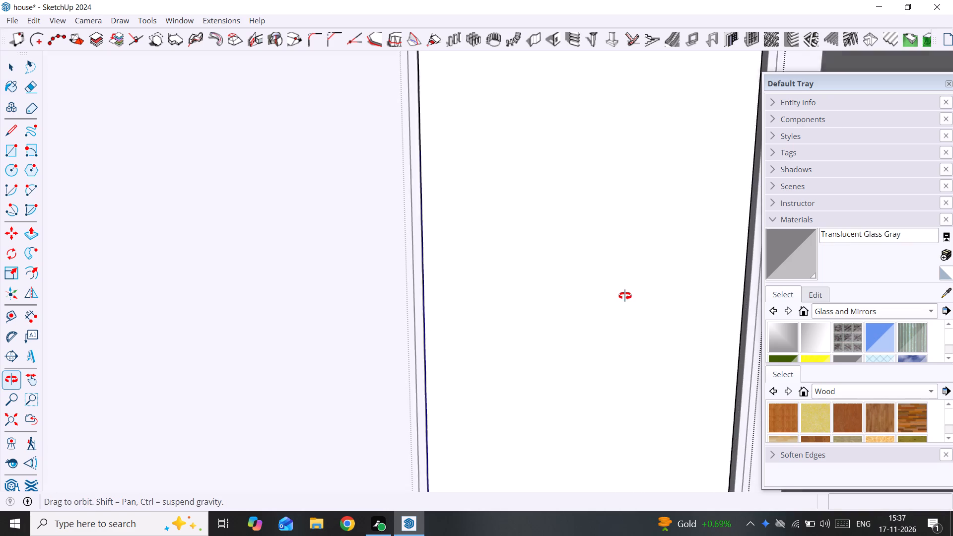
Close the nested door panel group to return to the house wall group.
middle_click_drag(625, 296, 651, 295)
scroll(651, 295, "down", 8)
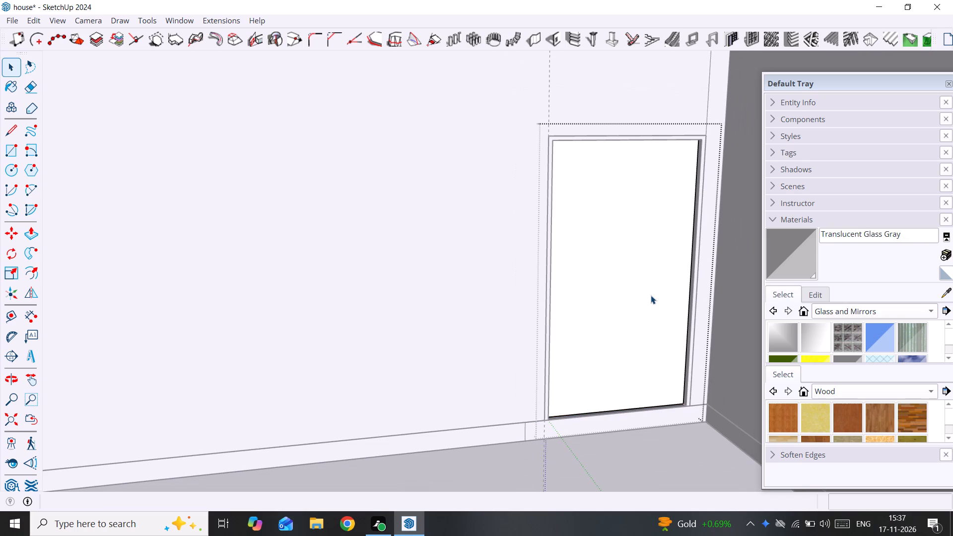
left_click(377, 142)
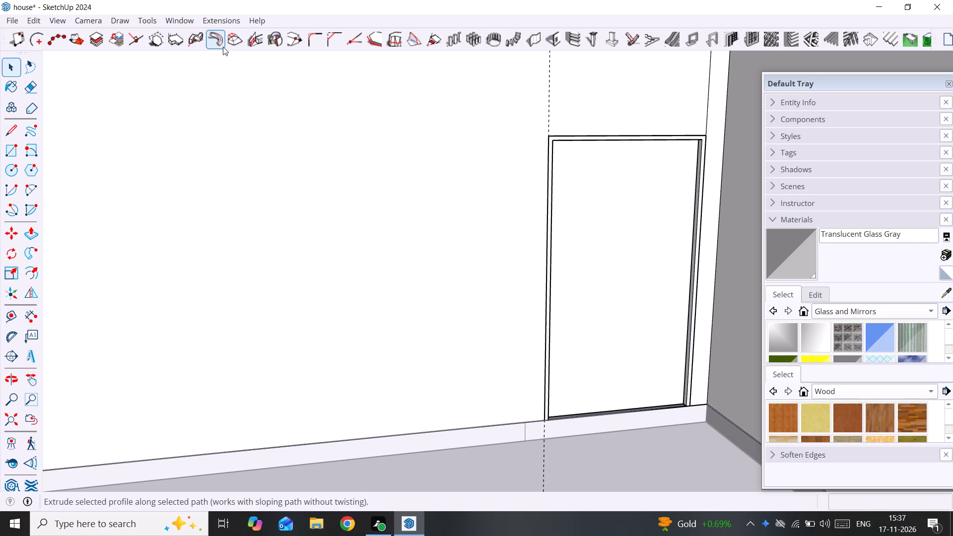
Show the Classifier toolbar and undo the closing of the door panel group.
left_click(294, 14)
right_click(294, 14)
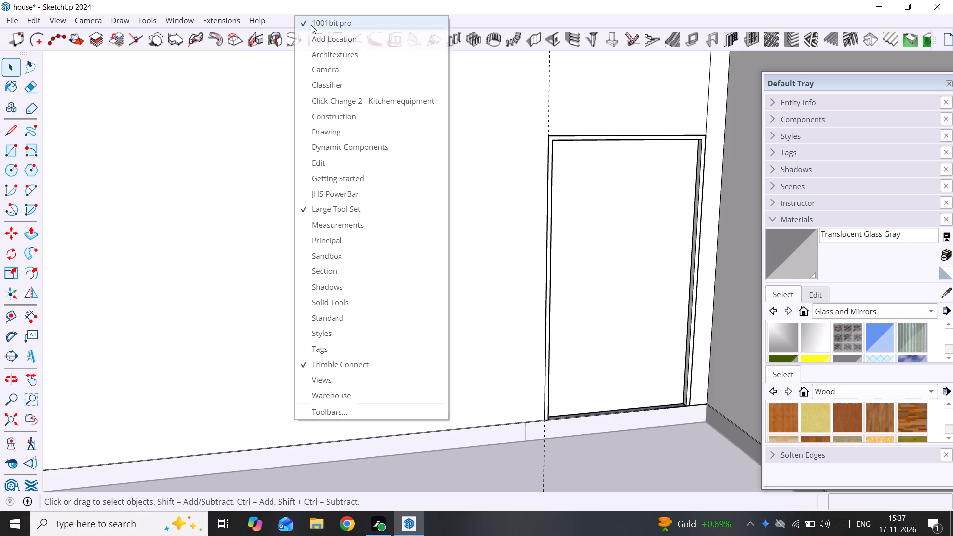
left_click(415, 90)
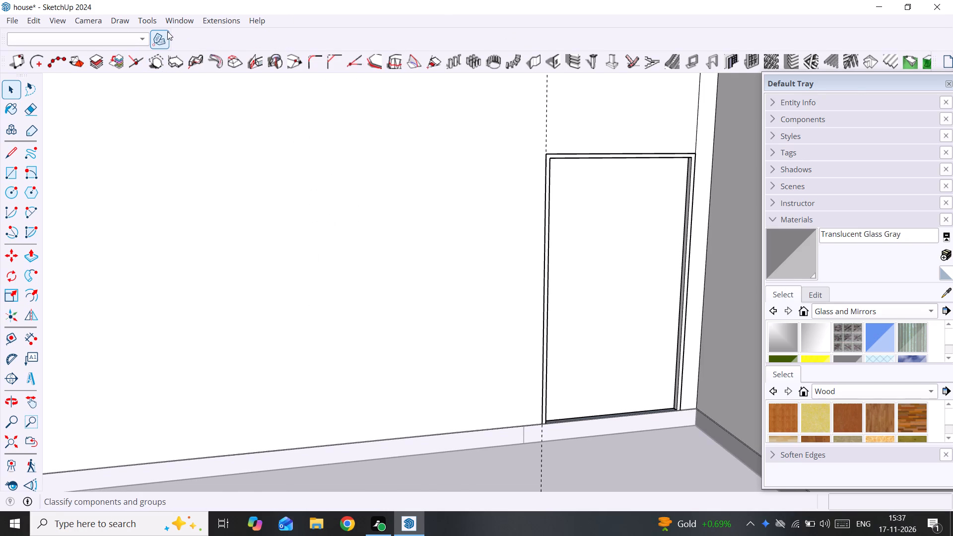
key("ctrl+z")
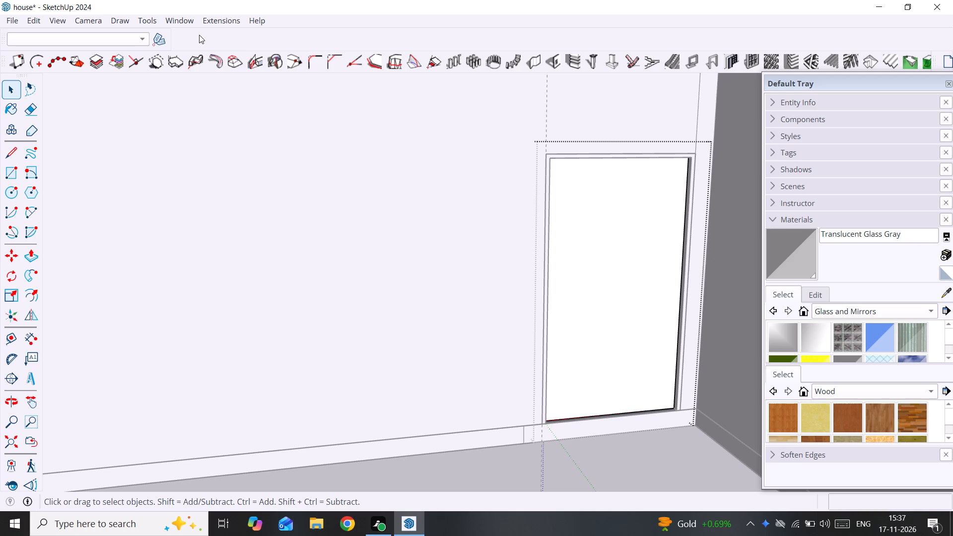
Close the nested door panel group, going back to editing the house wall group.
middle_click_drag(564, 271, 512, 267)
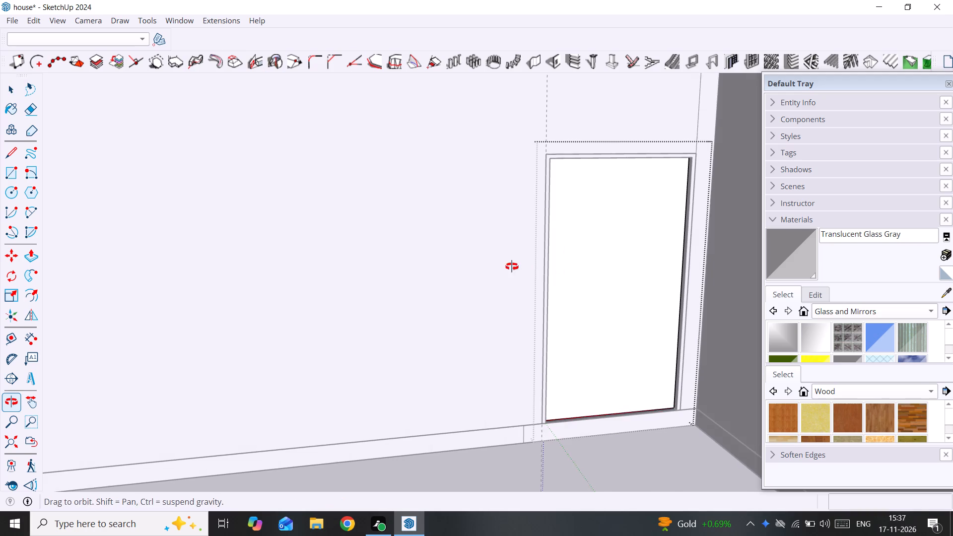
middle_click_drag(512, 267, 476, 266)
left_click(357, 176)
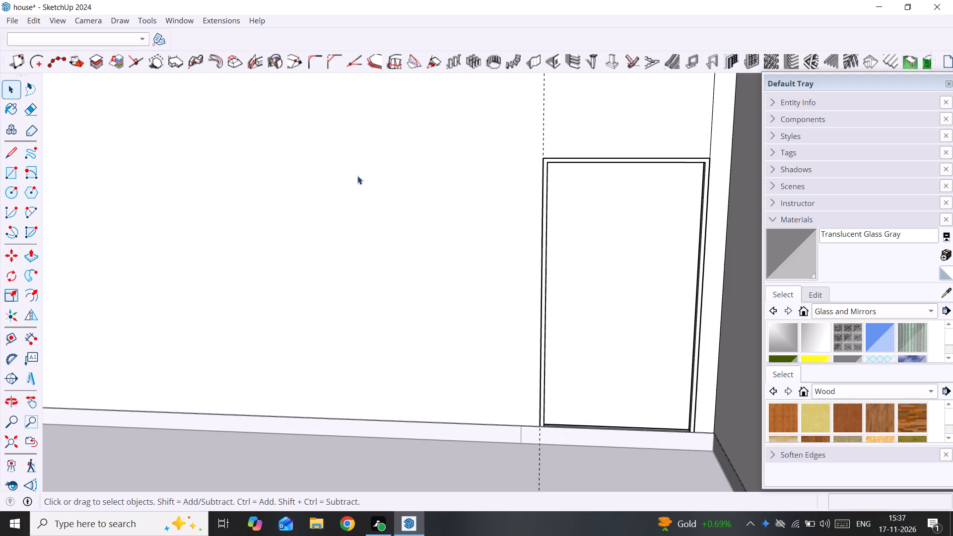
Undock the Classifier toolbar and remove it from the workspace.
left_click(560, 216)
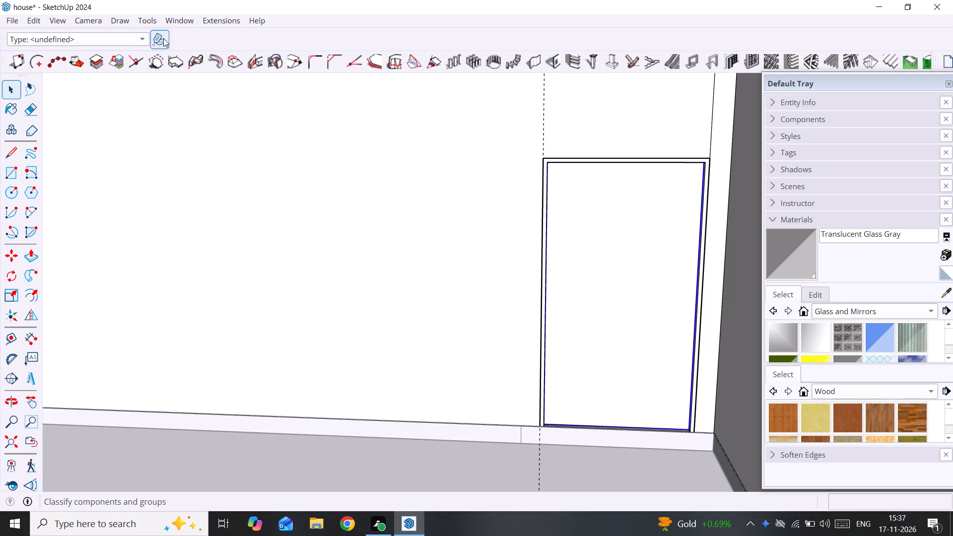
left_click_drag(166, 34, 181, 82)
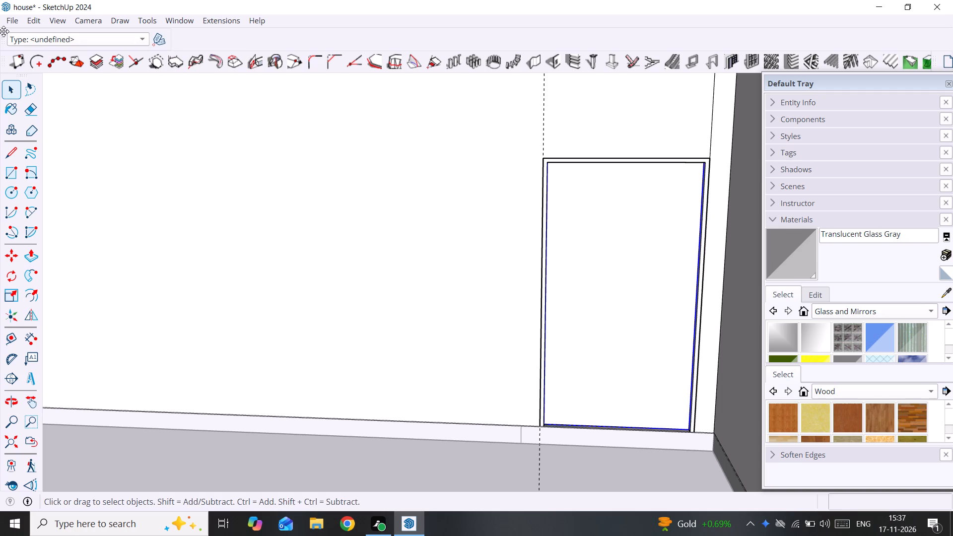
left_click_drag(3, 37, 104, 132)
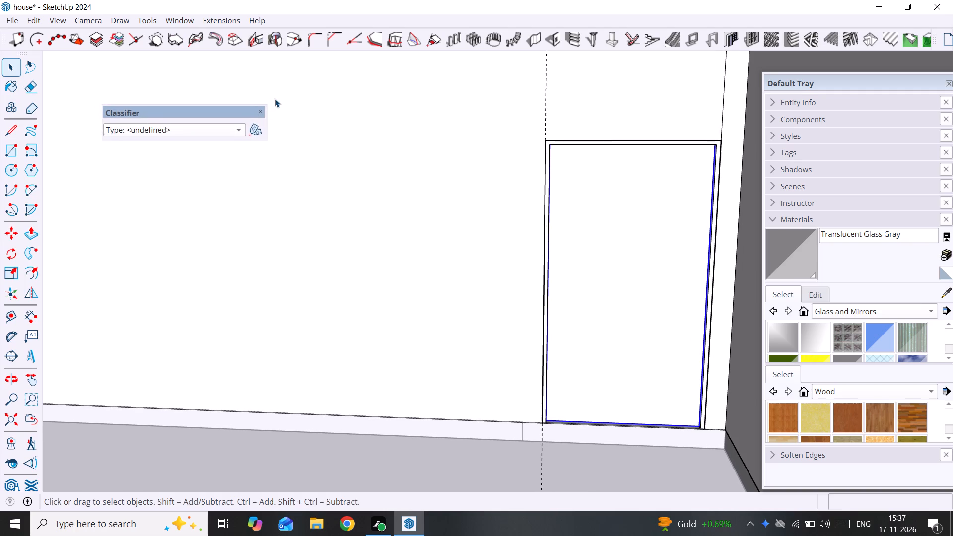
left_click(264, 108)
Show the Click-Change 2 - Kitchen equipment toolbar.
right_click(288, 0)
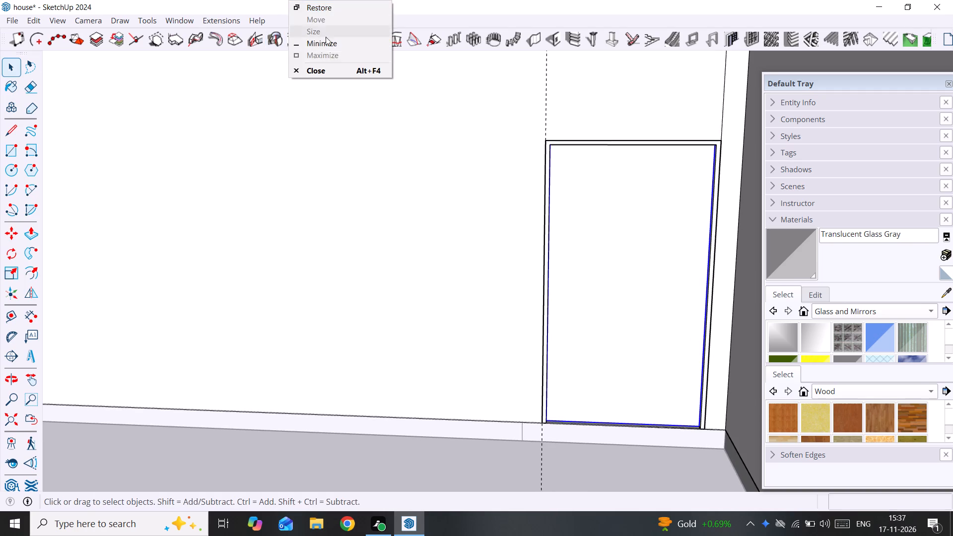
right_click(262, 9)
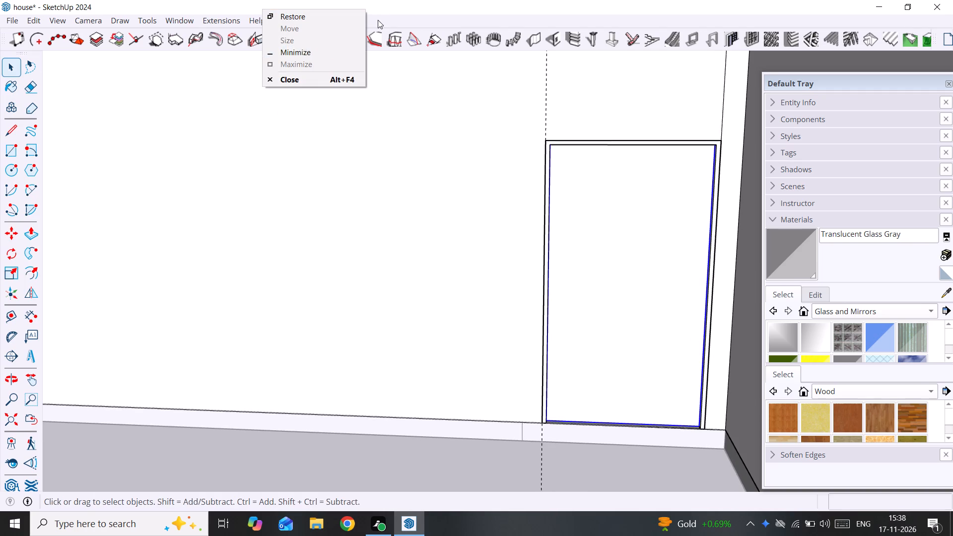
left_click(381, 19)
right_click(381, 19)
left_click(416, 104)
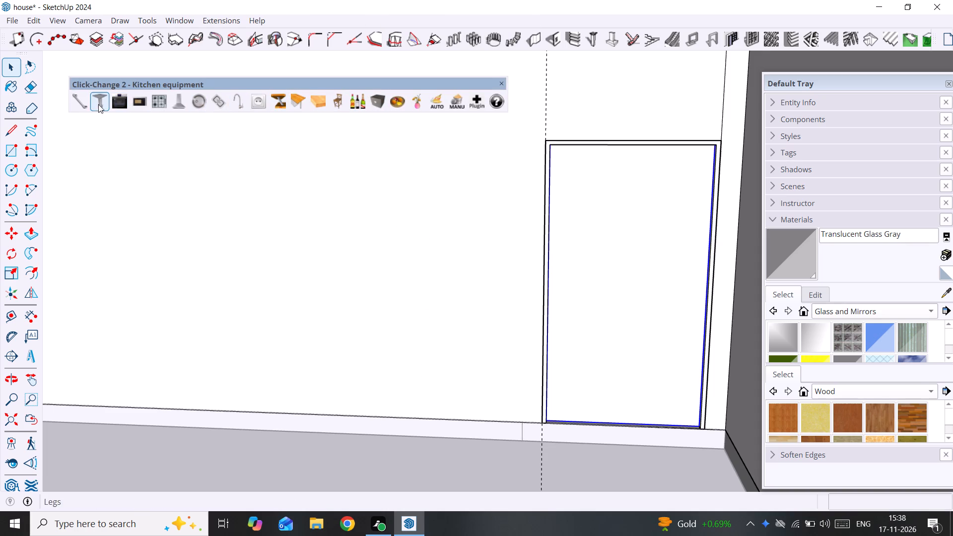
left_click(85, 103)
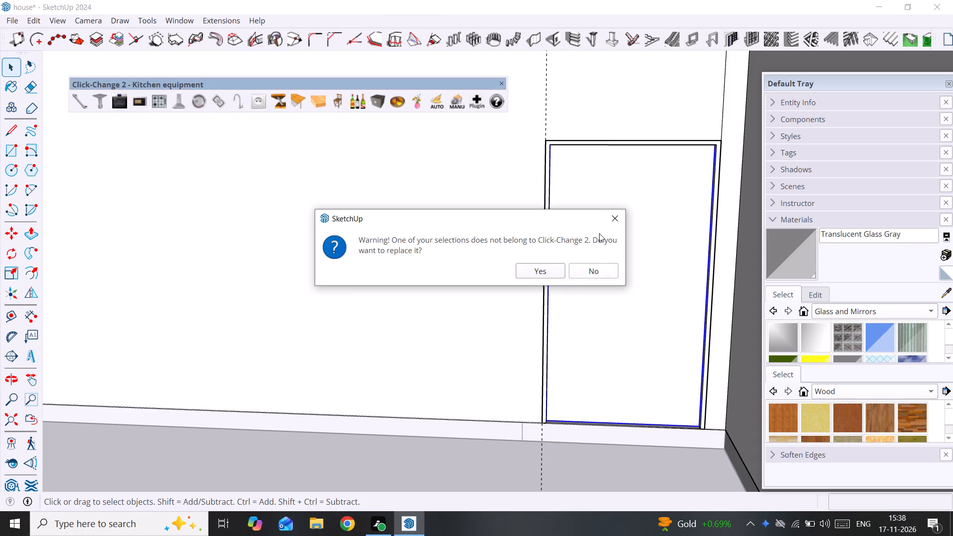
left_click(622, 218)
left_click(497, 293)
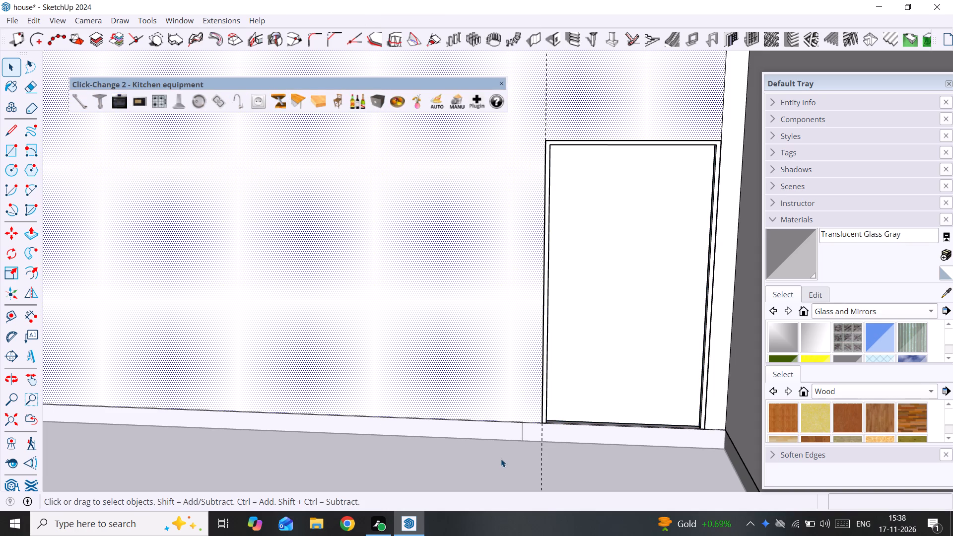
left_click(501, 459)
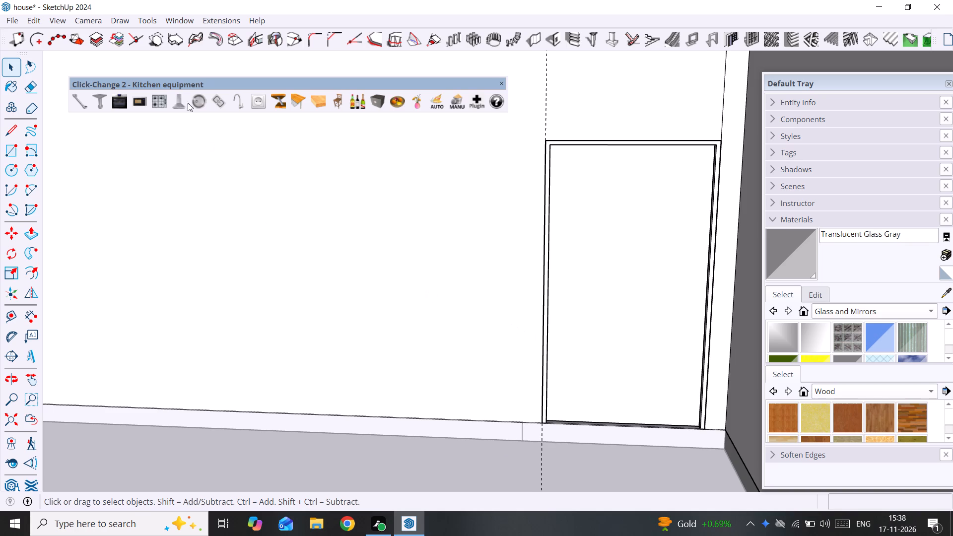
Insert a Click-Change 2 handle on the door panel's face, near the vertical edge farther from the projecting block.
left_click(72, 101)
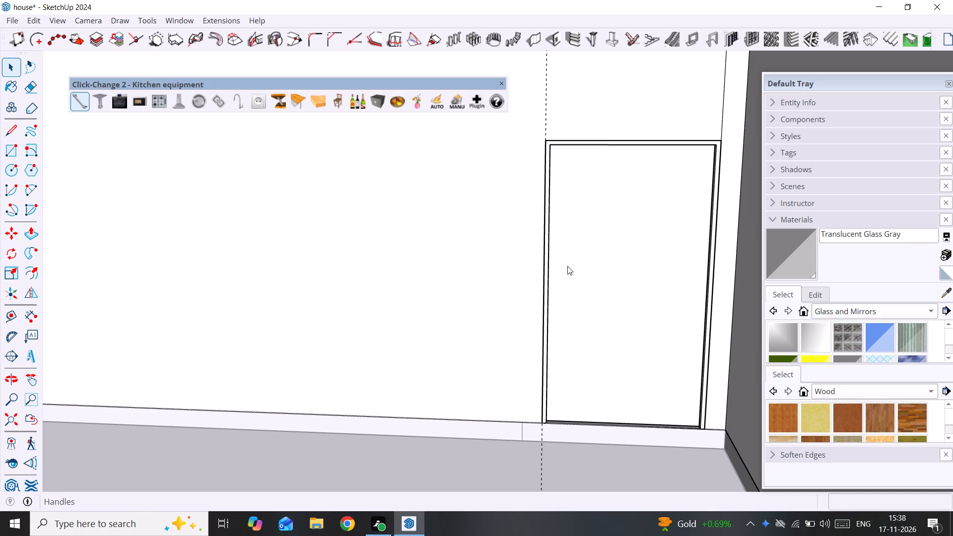
scroll(497, 299, "down", 4)
middle_click_drag(514, 302, 624, 317)
scroll(501, 334, "down", 10)
scroll(545, 274, "up", 2)
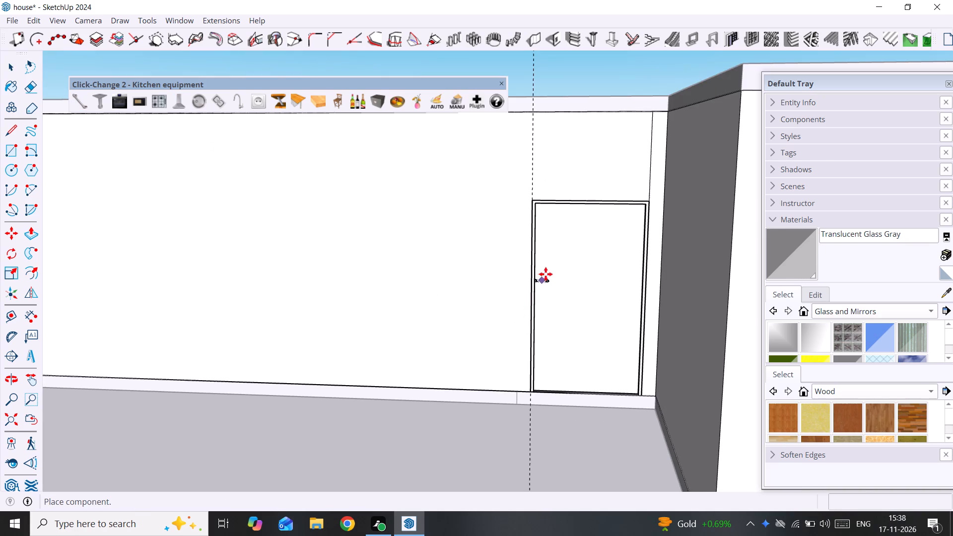
scroll(545, 274, "up", 10)
scroll(555, 286, "down", 8)
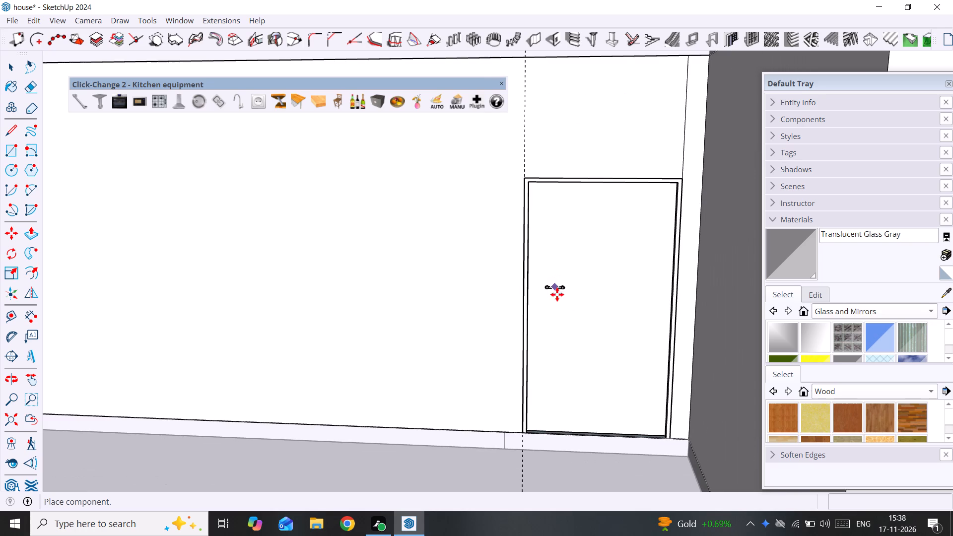
middle_click_drag(557, 294, 561, 274, "shift")
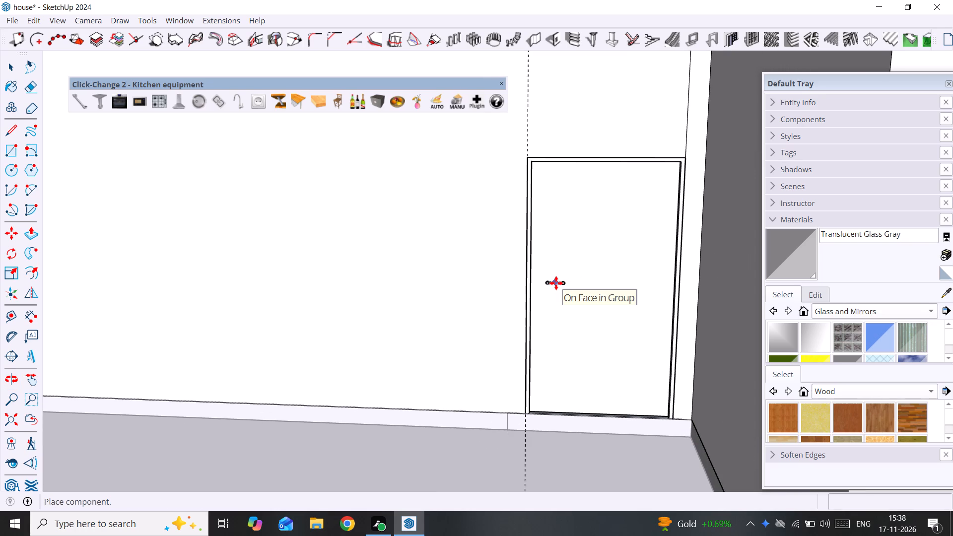
left_click(556, 283)
Create a horizontal guide 3' above the door panel's bottom edge.
scroll(604, 364, "up", 3)
middle_click_drag(600, 377, 598, 455)
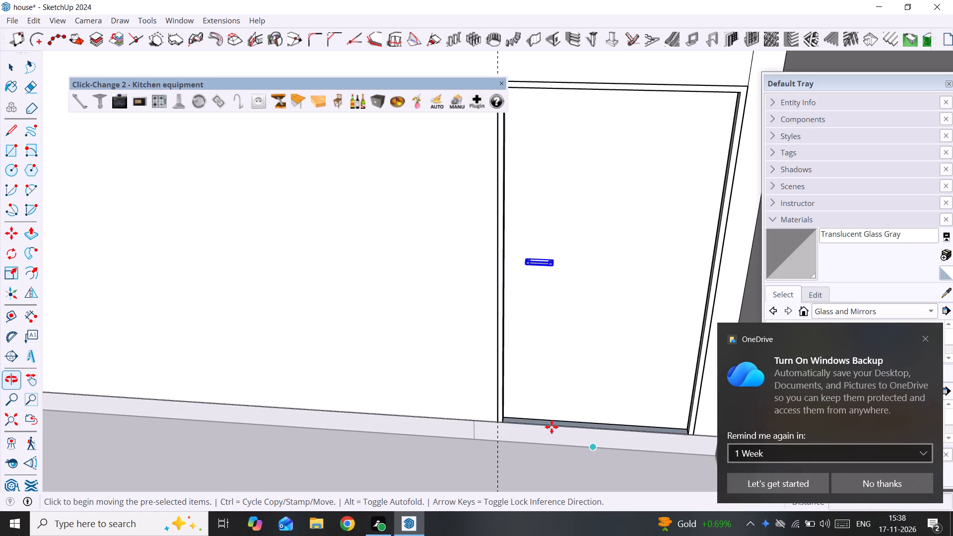
scroll(551, 427, "up", 4)
key("t")
left_click(555, 416)
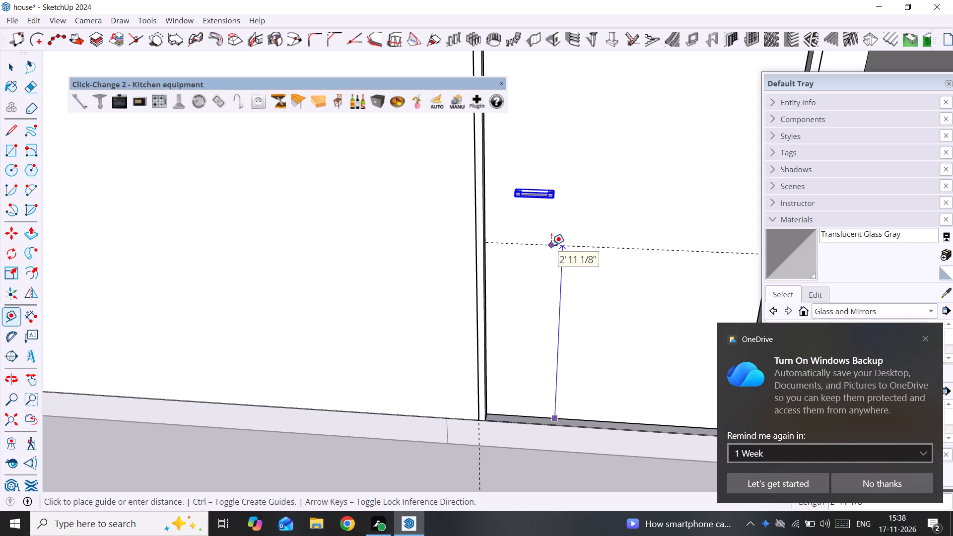
type("3'")
key("Return")
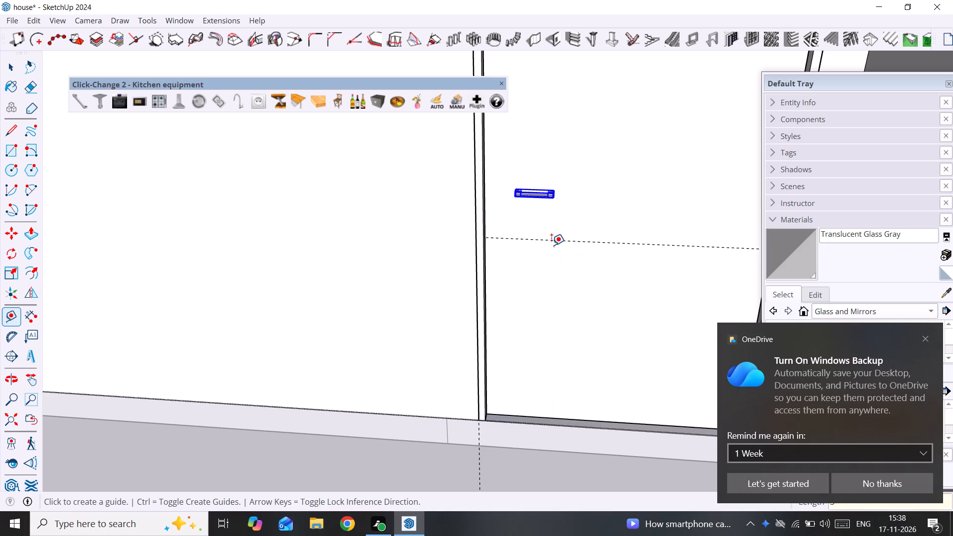
key("space")
Dismiss the OneDrive backup notification and select the handle on the door panel.
scroll(542, 232, "up", 3)
middle_click_drag(542, 231, 493, 226)
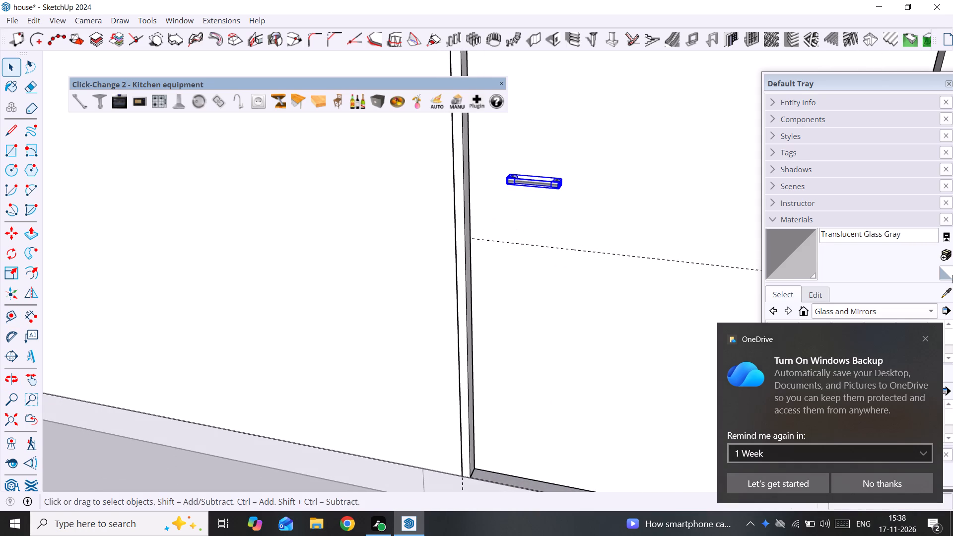
left_click(925, 338)
left_click_drag(814, 303, 503, 166)
left_click_drag(546, 173, 567, 187)
left_click(567, 187)
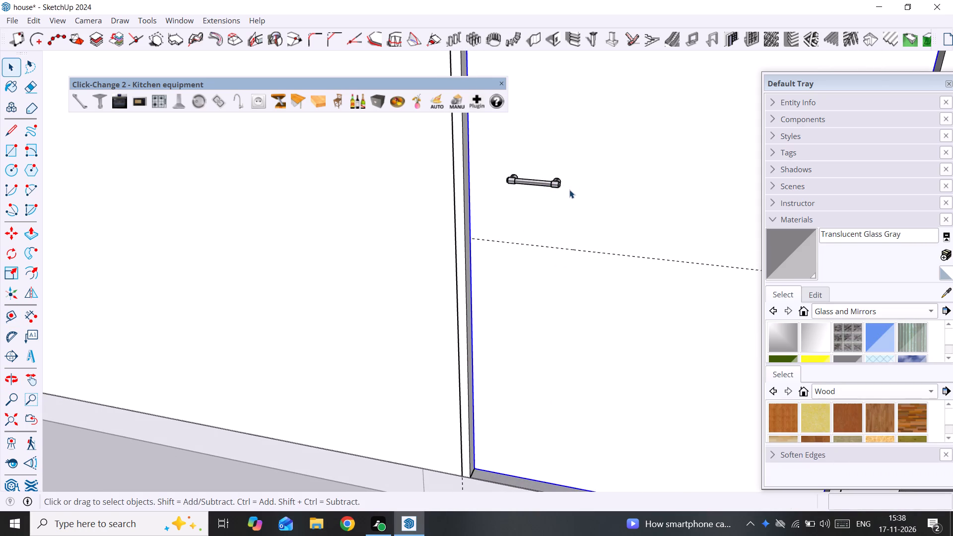
middle_click_drag(569, 190, 511, 274, "shift")
left_click(478, 266)
scroll(478, 266, "up", 2)
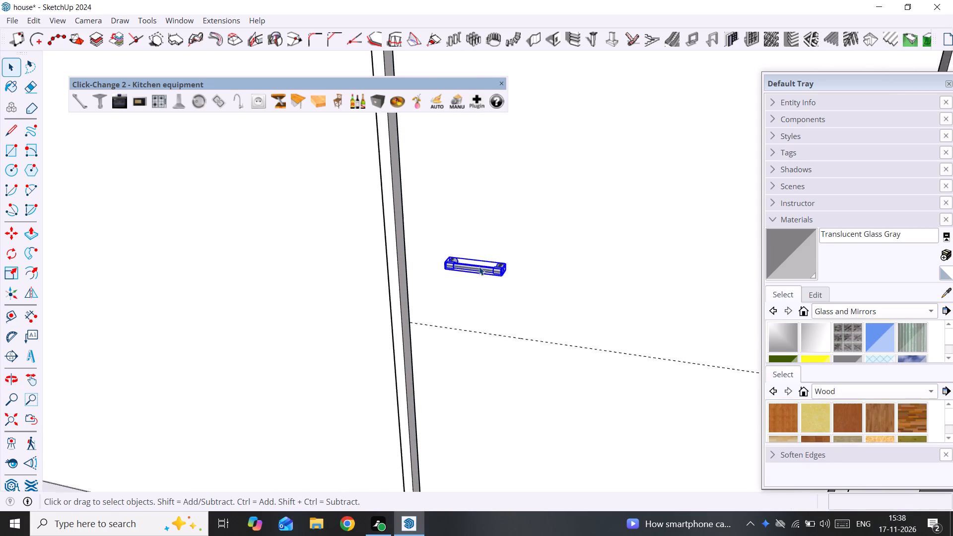
scroll(479, 267, "up", 2)
middle_click_drag(479, 267, 508, 212)
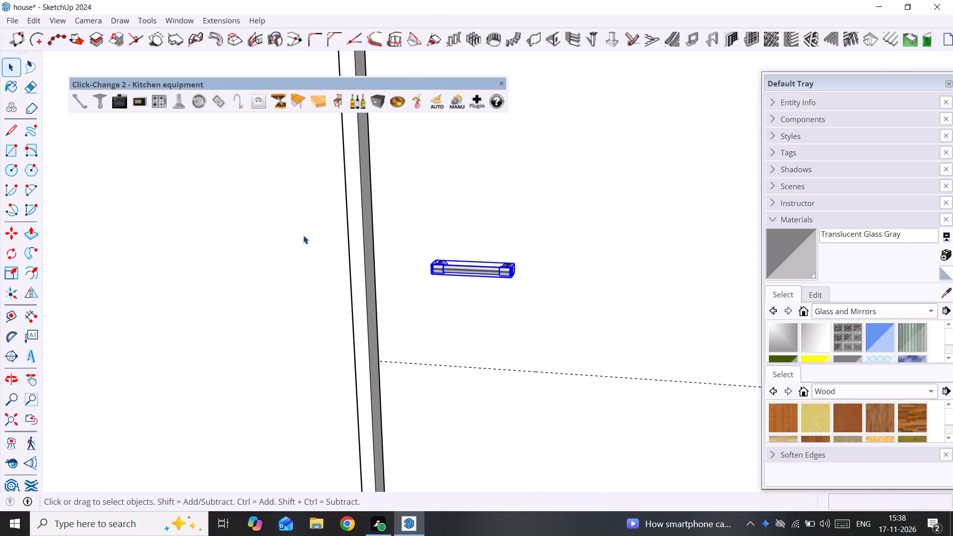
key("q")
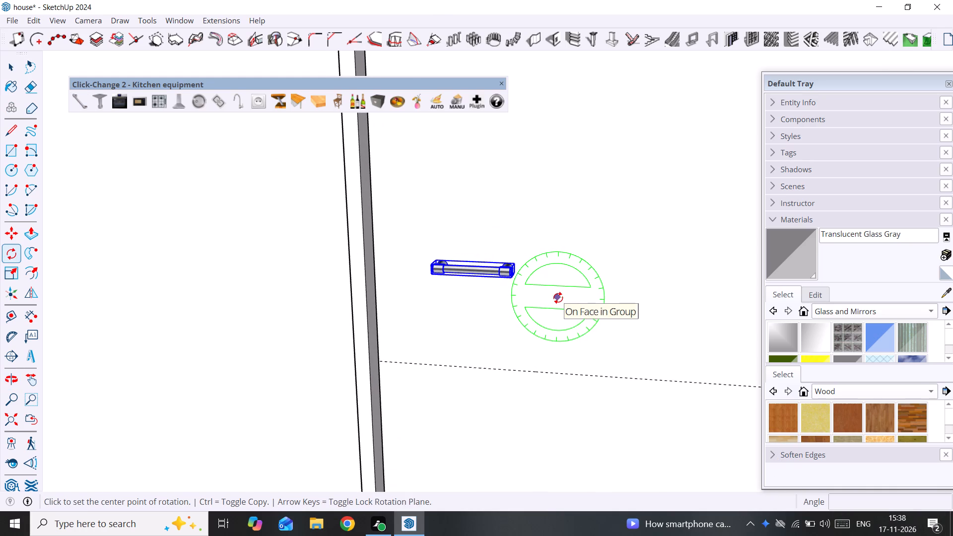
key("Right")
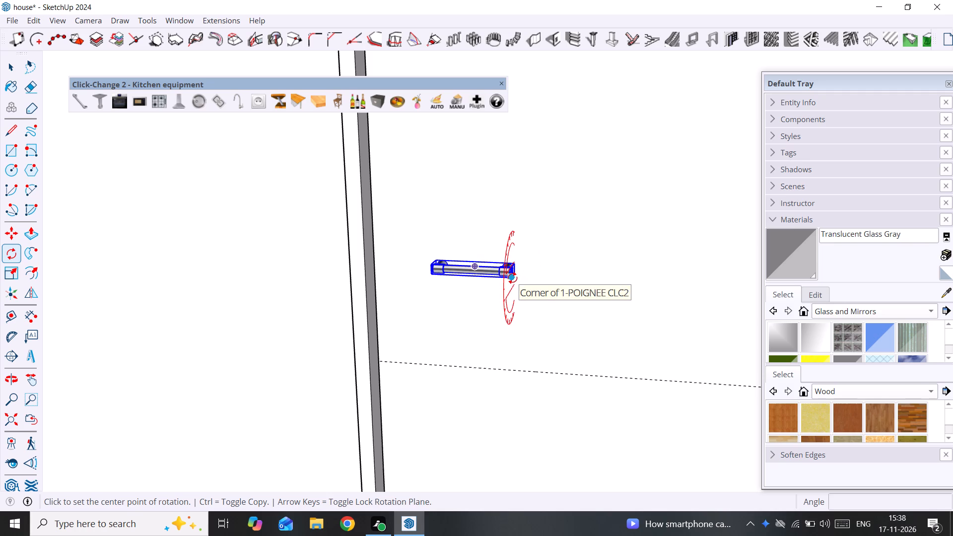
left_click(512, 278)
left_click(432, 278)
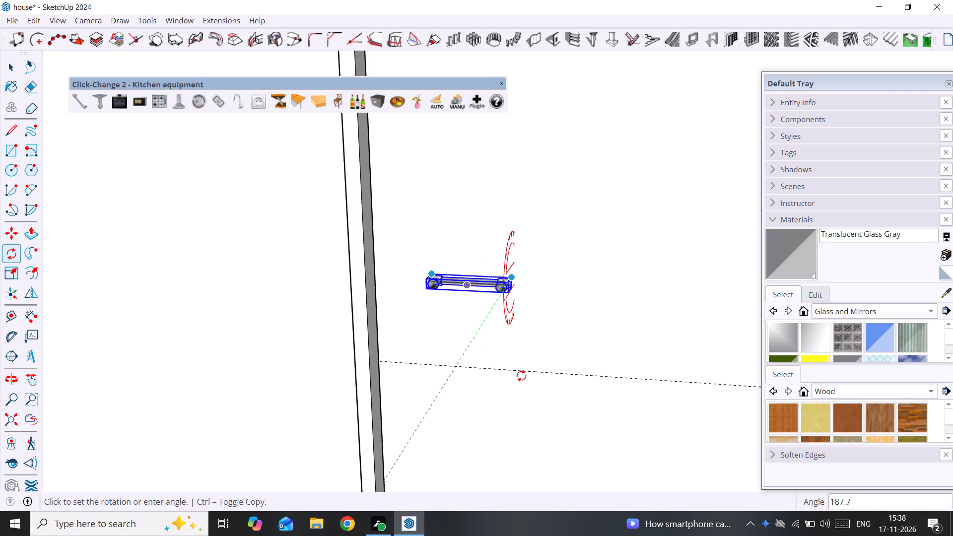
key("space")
Rotate the handle 90° in the plane of the door face about its end corner, so it stands vertical.
key("q")
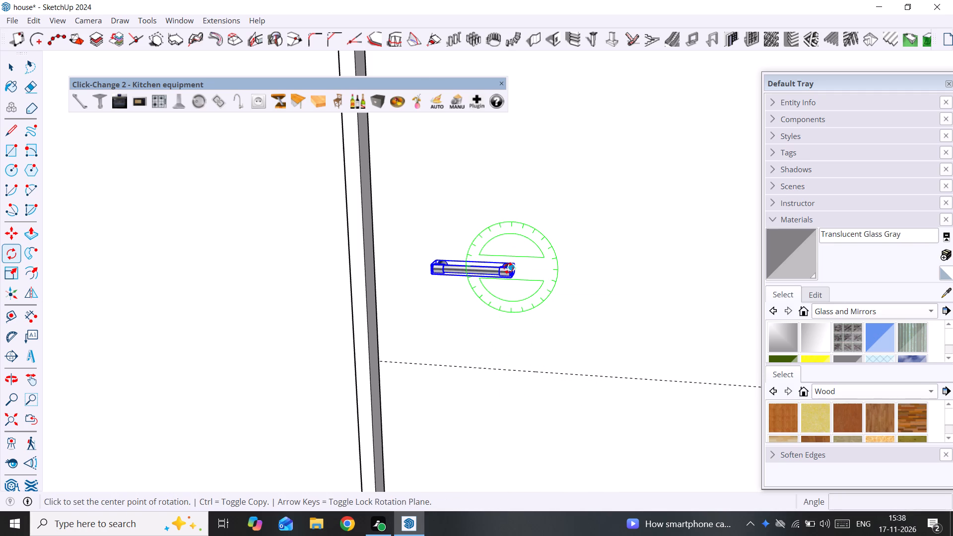
left_click(508, 268)
left_click(434, 266)
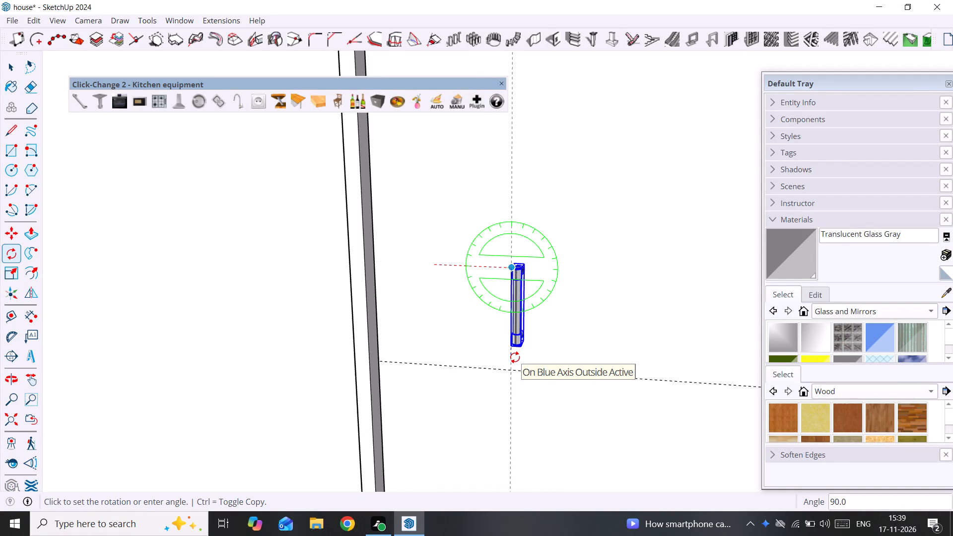
left_click(515, 357)
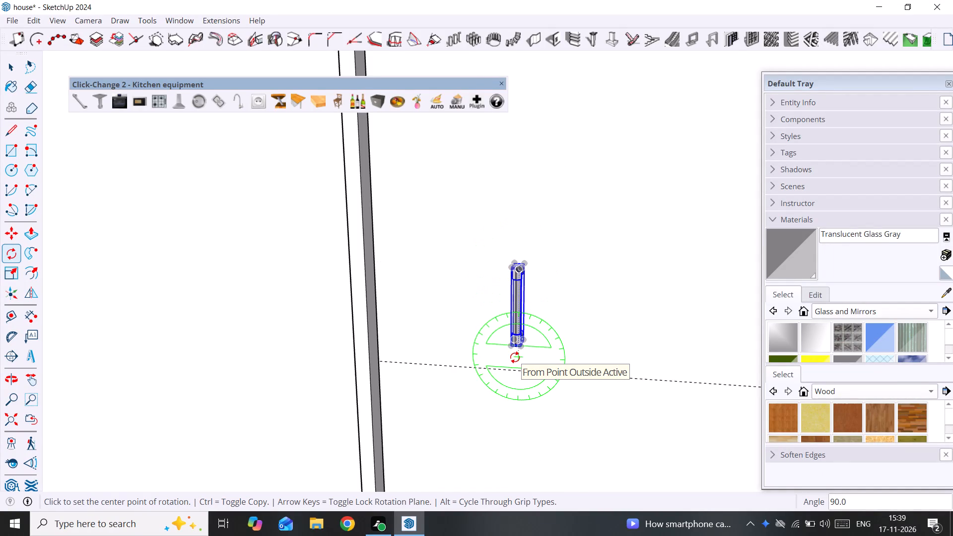
key("space")
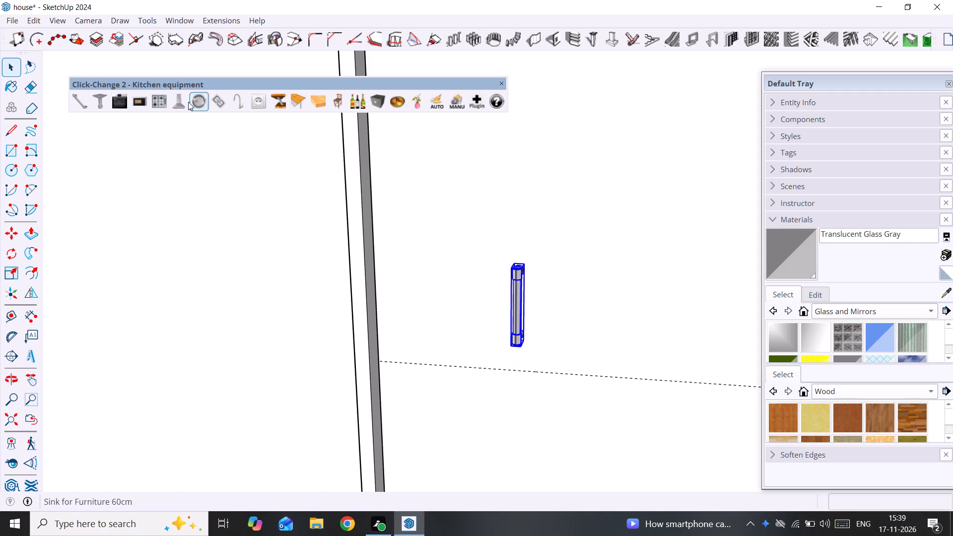
Switch the selected door handle to the longer Click-Change 2 bar handle style with two round posts.
scroll(629, 294, "down", 1)
middle_click_drag(630, 294, 716, 290)
scroll(716, 290, "down", 8)
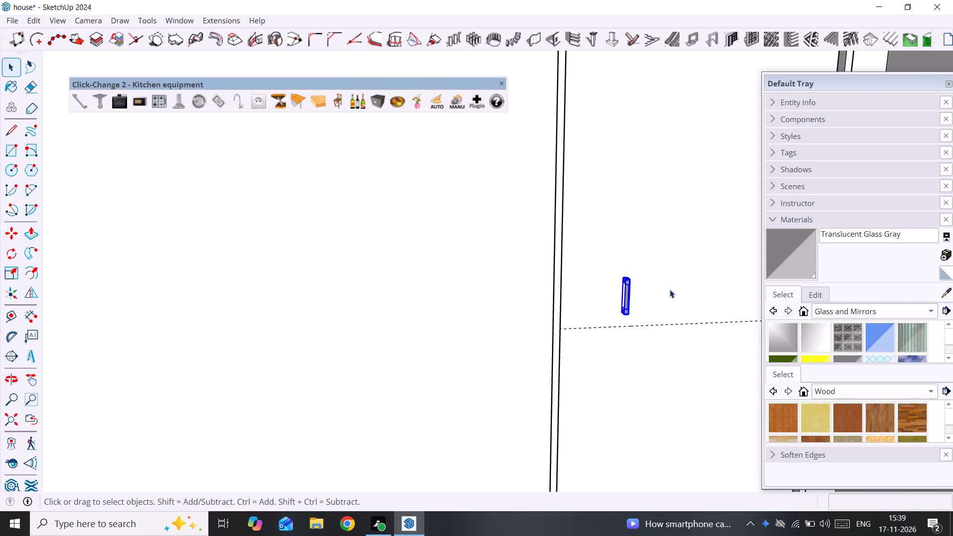
middle_click_drag(668, 289, 551, 295)
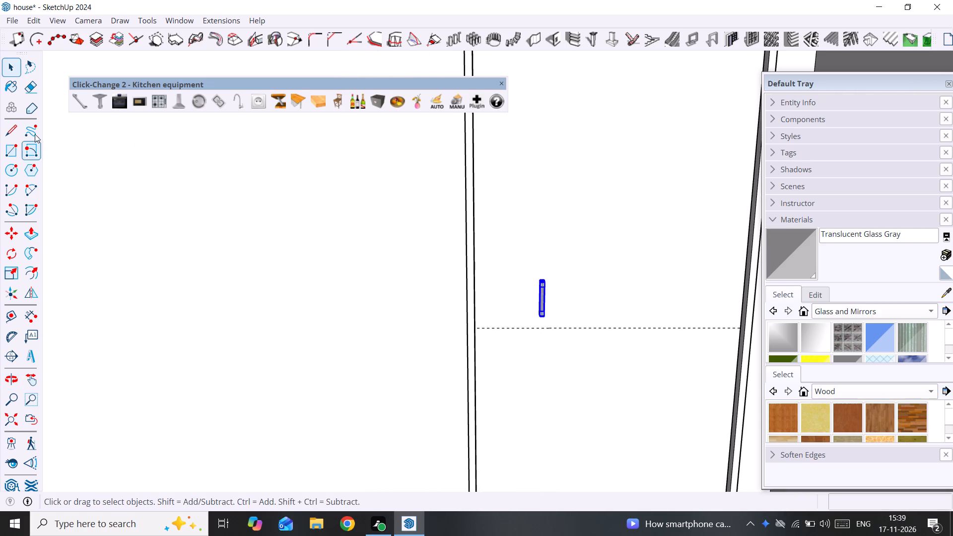
left_click(78, 101)
left_click(80, 103)
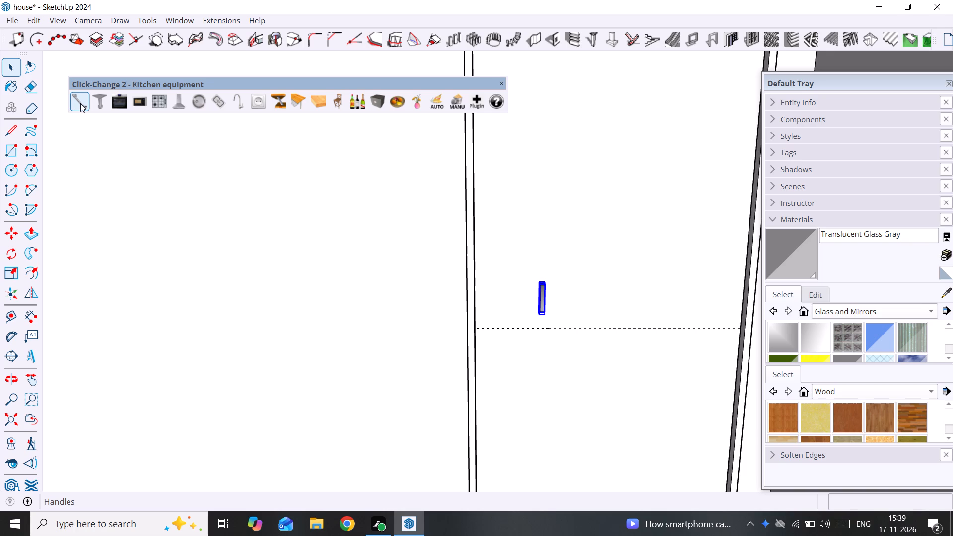
Move the vertical handle 6 3/4" along the red axis, toward the door panel's nearer vertical edge, using its bottom corner as base point.
scroll(509, 301, "down", 9)
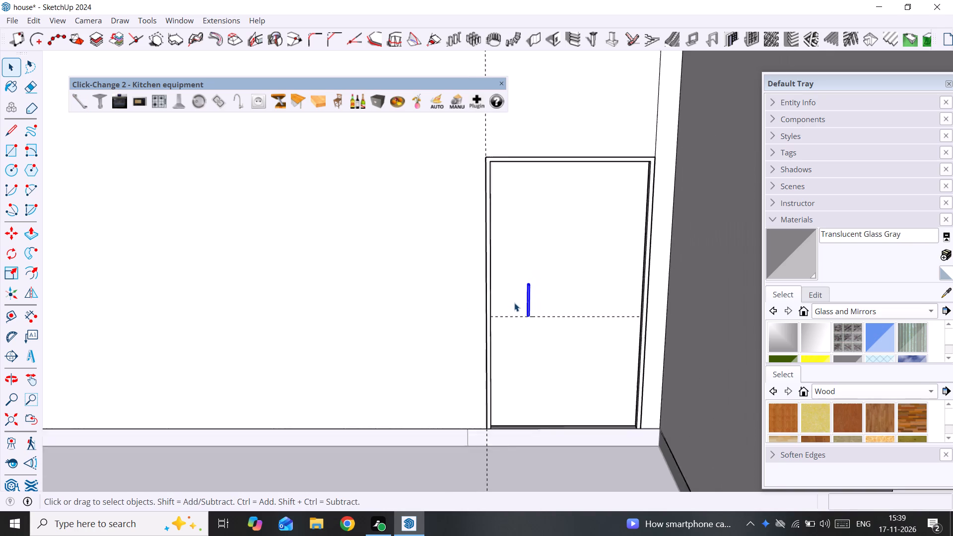
scroll(544, 325, "up", 7)
middle_click_drag(510, 315, 547, 313)
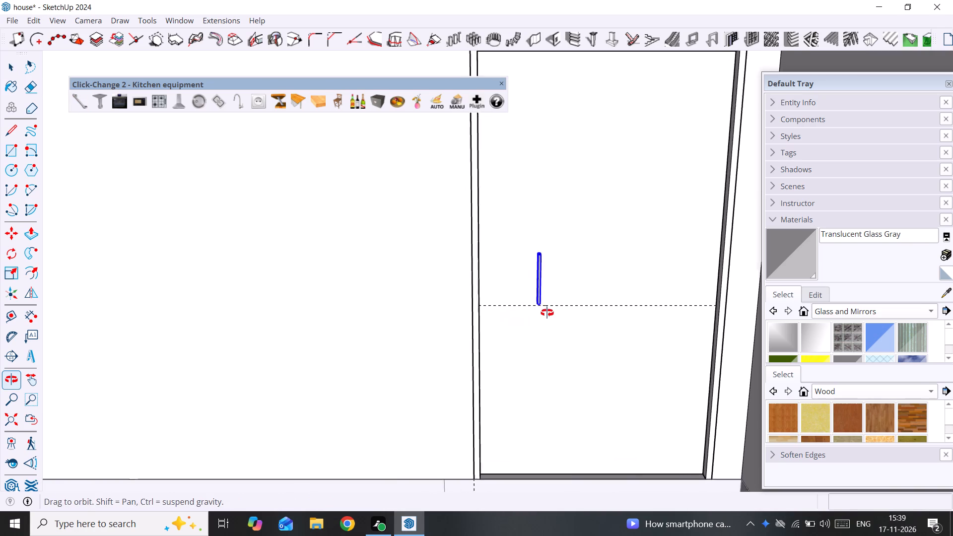
middle_click_drag(547, 313, 754, 259)
scroll(573, 273, "up", 7)
middle_click_drag(553, 291, 454, 297)
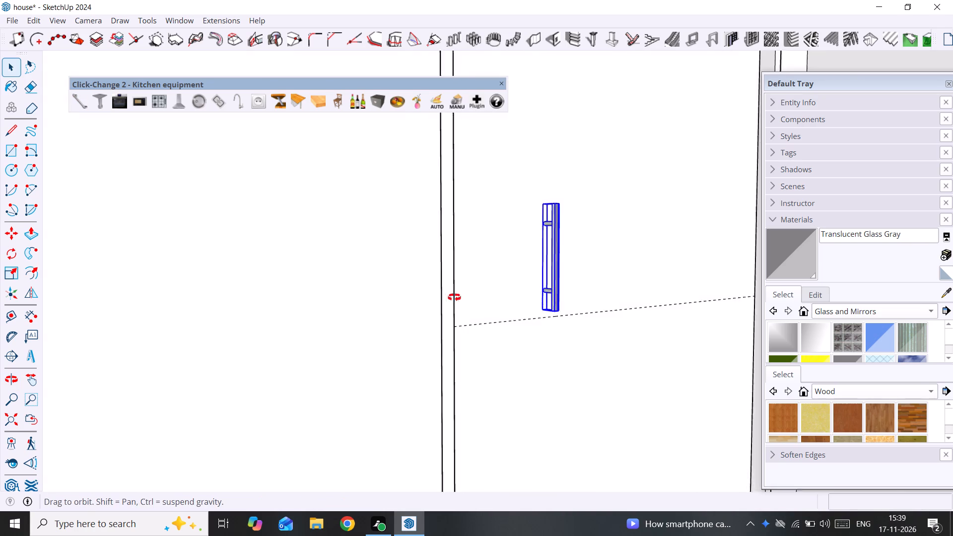
middle_click_drag(454, 297, 408, 308)
scroll(548, 312, "up", 3)
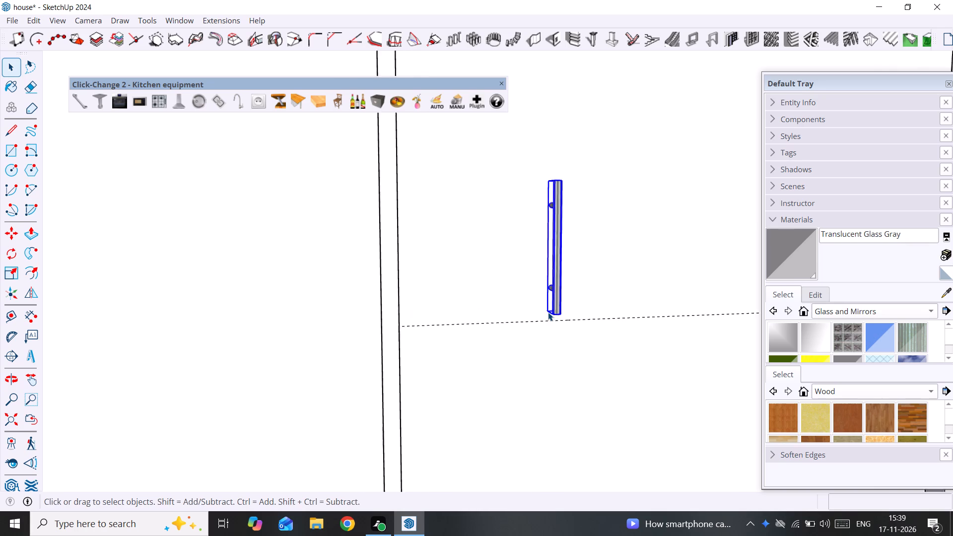
scroll(548, 312, "up", 3)
middle_click_drag(548, 312, 438, 315)
scroll(438, 315, "up", 1)
scroll(595, 312, "up", 2)
middle_click_drag(595, 312, 505, 319)
left_click(561, 314)
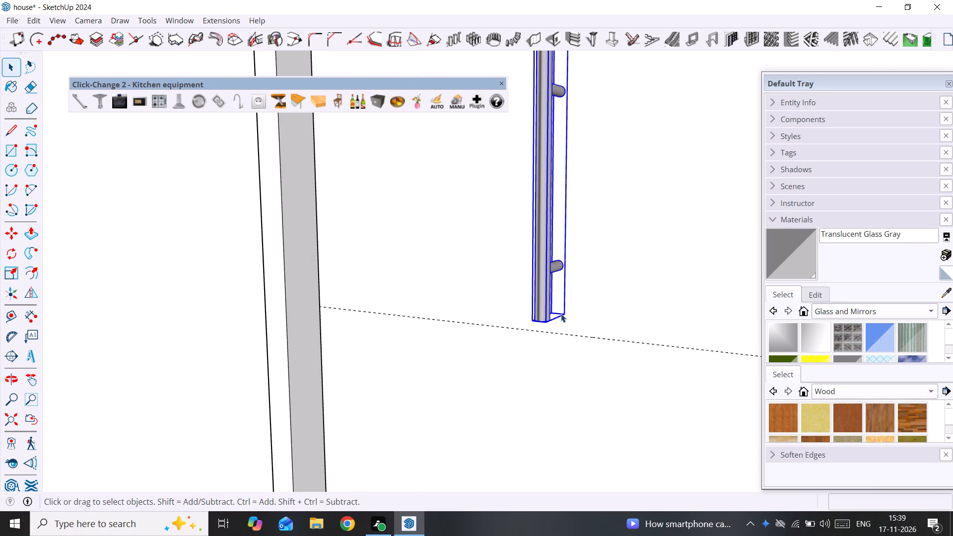
key("m")
left_click(564, 314)
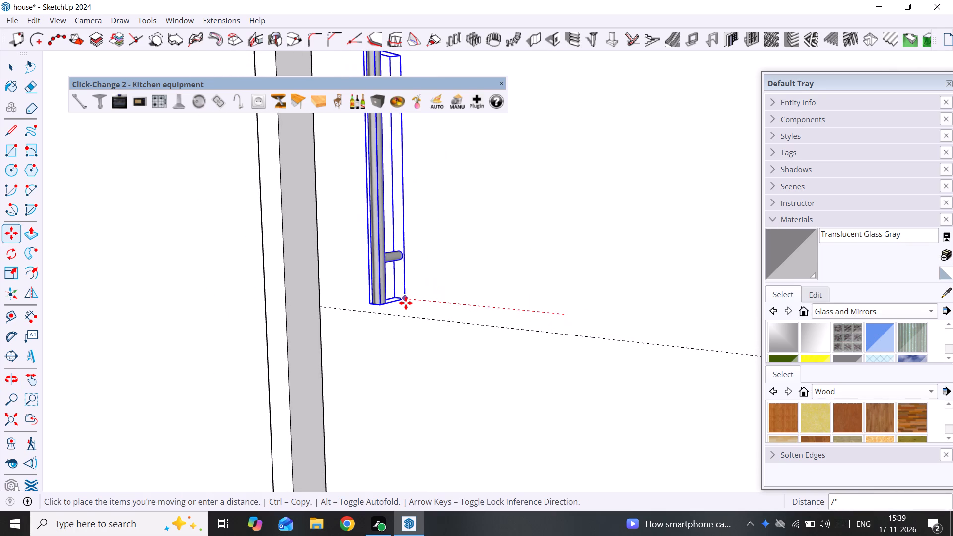
left_click(411, 304)
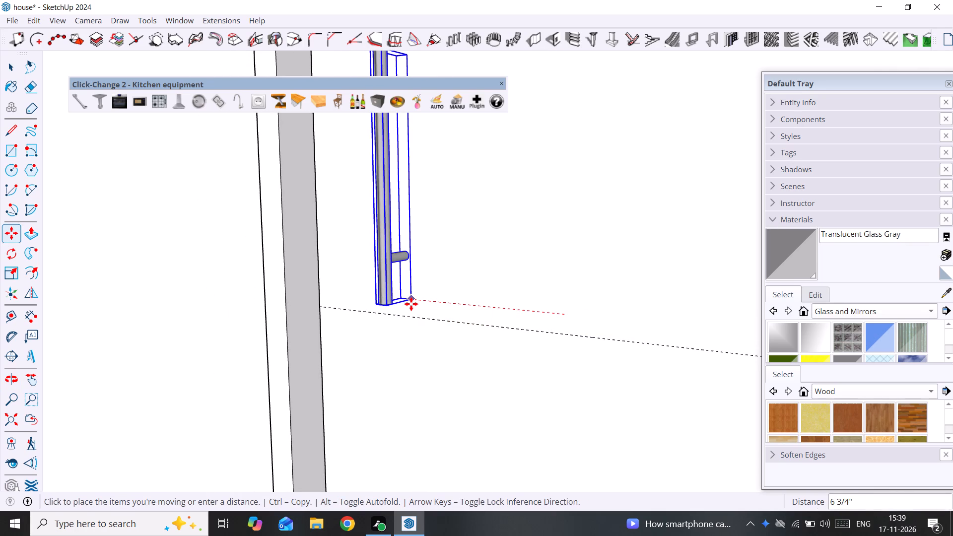
middle_click_drag(469, 302, 670, 300)
key("space")
Deselect the handle and leave the nested door and wall group editing, returning to the whole house model.
scroll(424, 355, "down", 4)
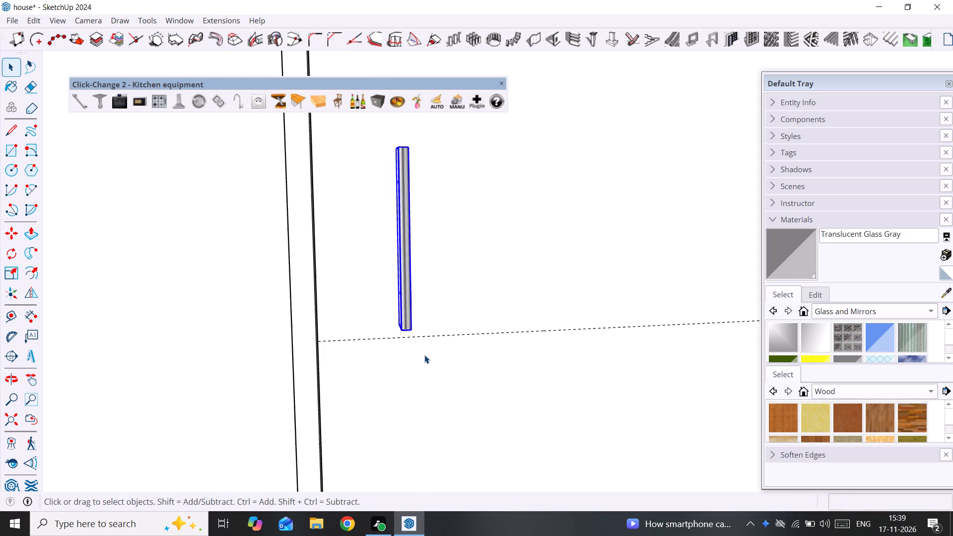
scroll(424, 355, "down", 4)
scroll(425, 354, "up", 2)
scroll(425, 354, "down", 12)
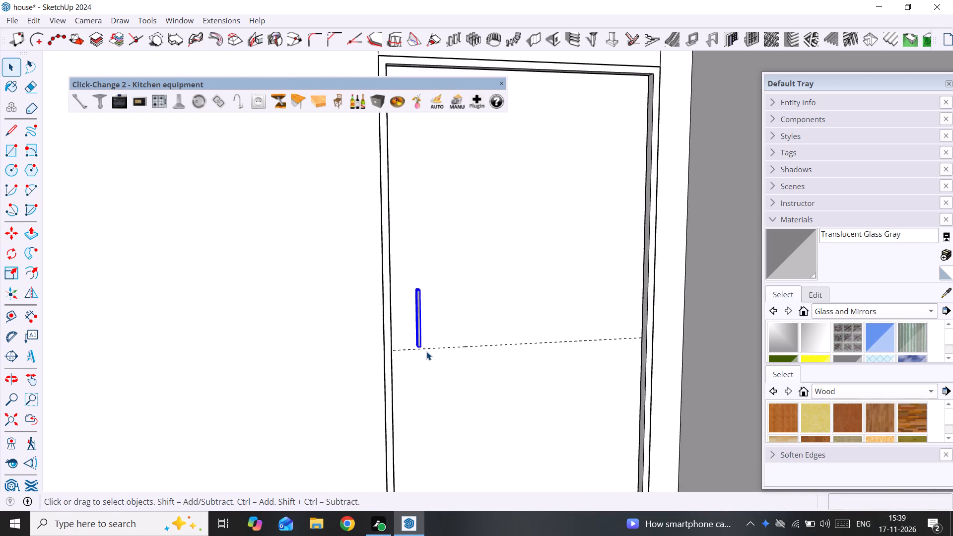
scroll(426, 351, "down", 13)
left_click(378, 444)
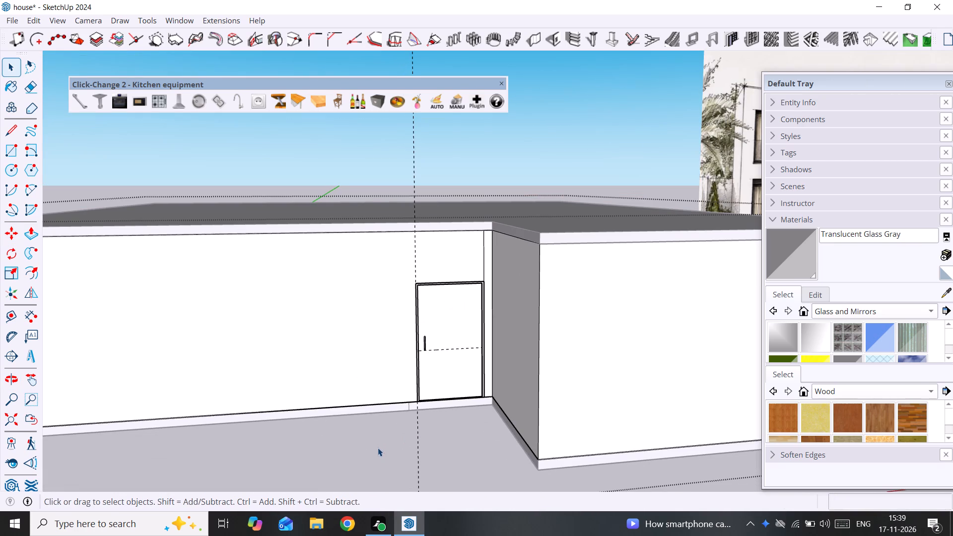
left_click(378, 449)
left_click(378, 449)
left_click(502, 463)
scroll(503, 464, "down", 9)
left_click(454, 183)
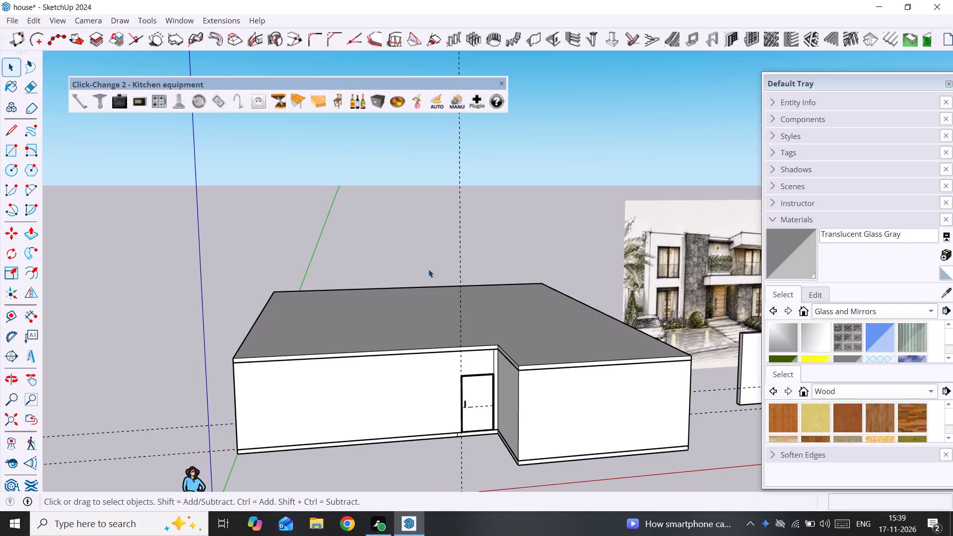
Delete all guides from the model.
middle_click_drag(428, 270, 449, 199)
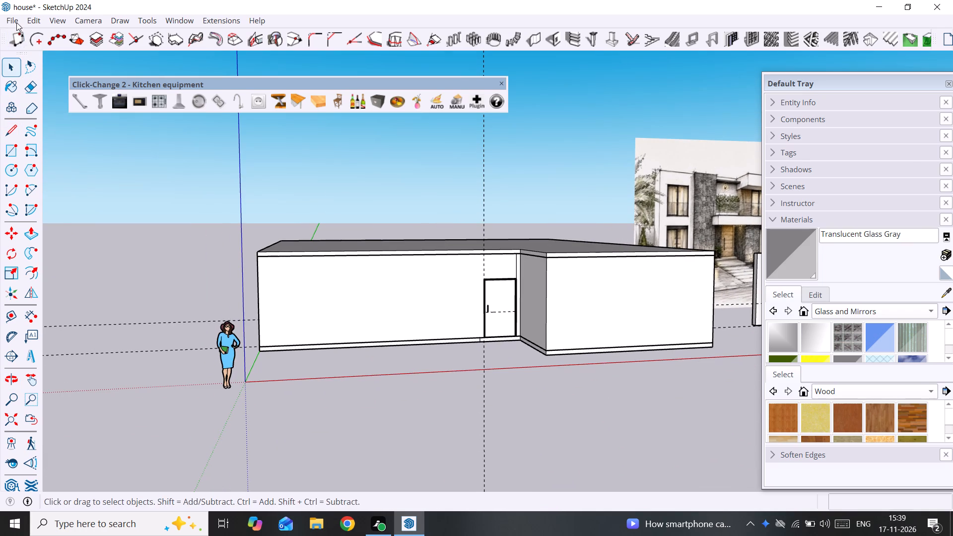
left_click(16, 22)
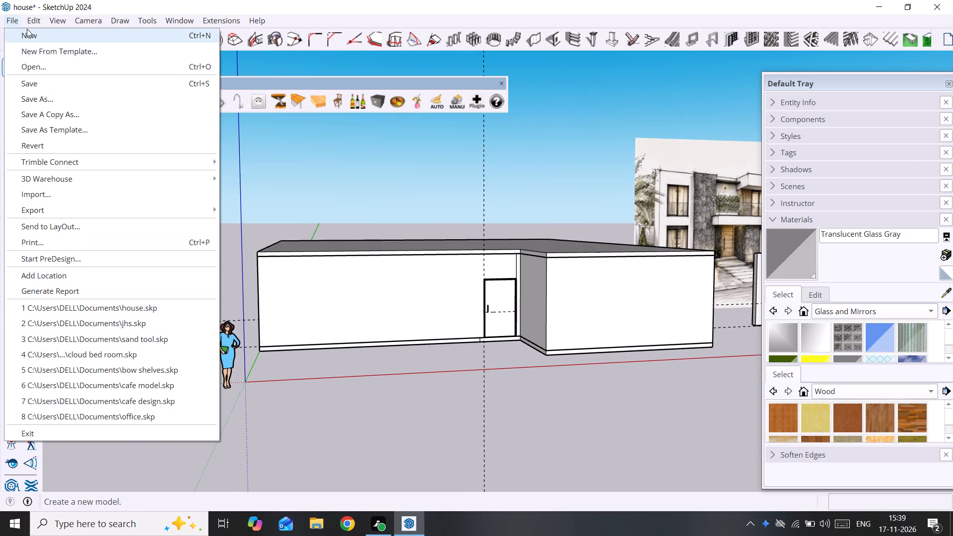
left_click(86, 145)
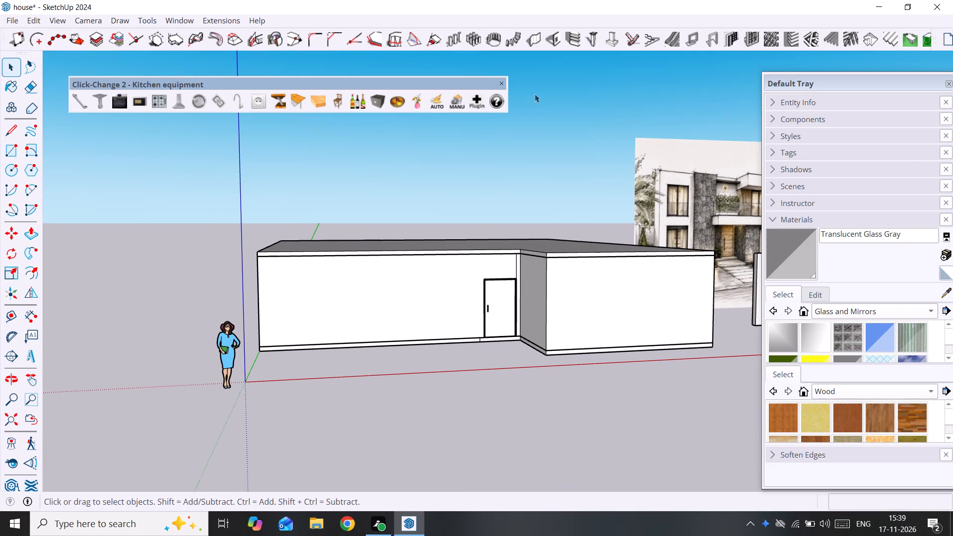
Close the Click-Change 2 kitchen equipment toolbar.
left_click(505, 82)
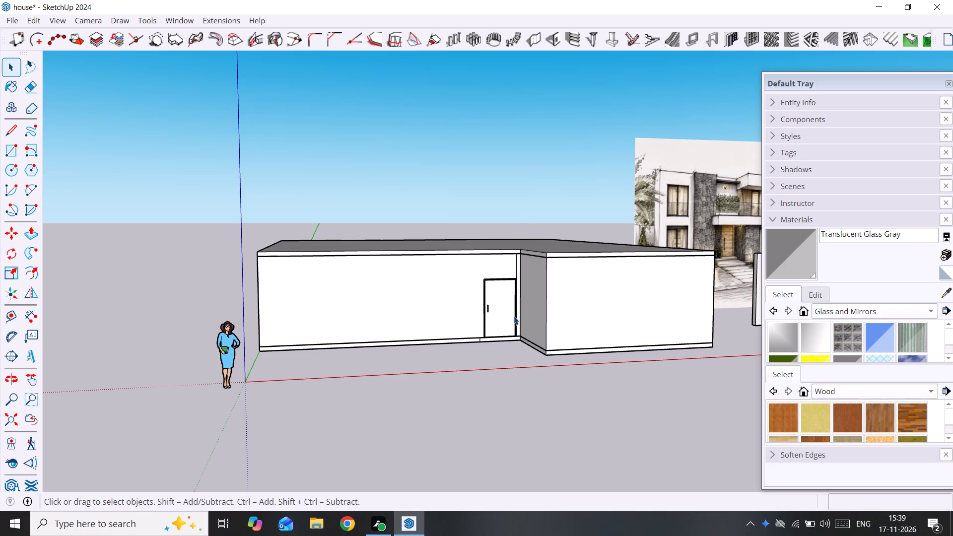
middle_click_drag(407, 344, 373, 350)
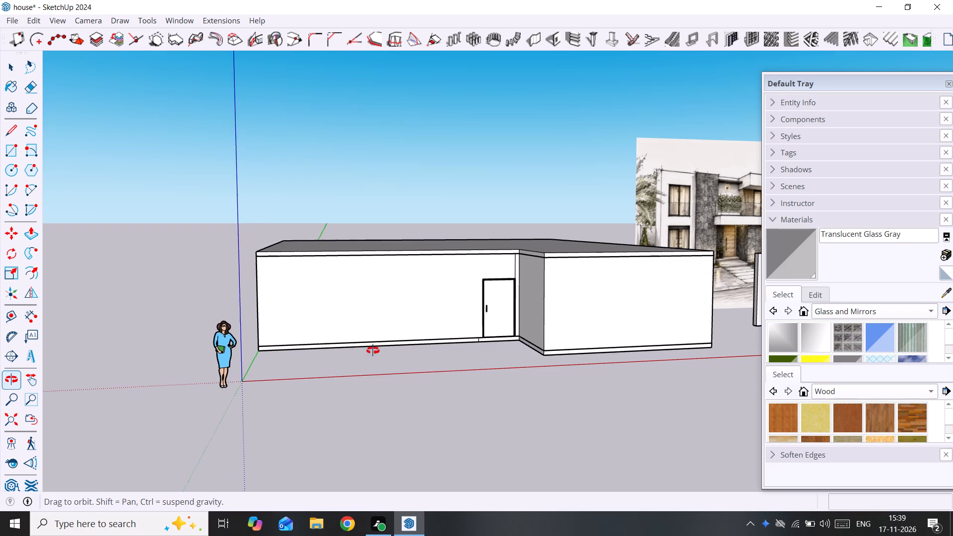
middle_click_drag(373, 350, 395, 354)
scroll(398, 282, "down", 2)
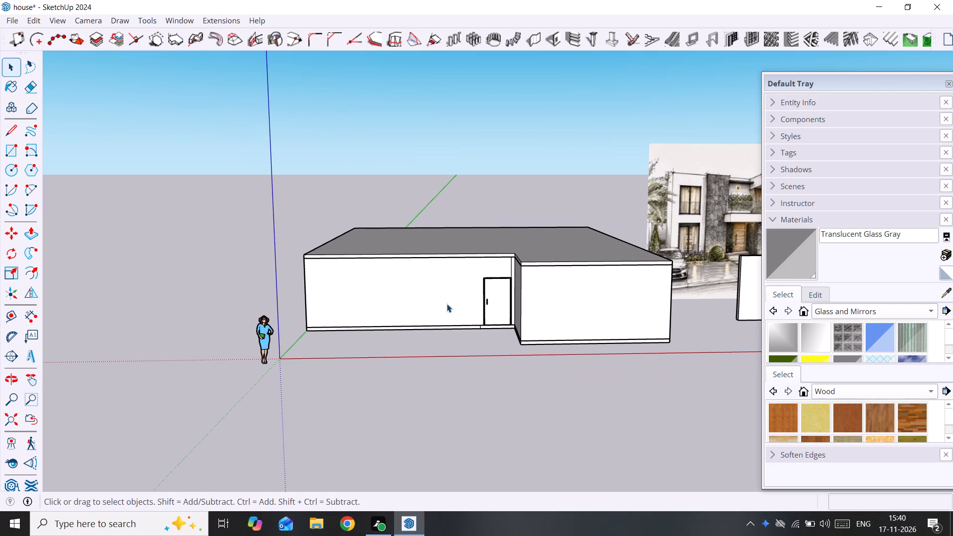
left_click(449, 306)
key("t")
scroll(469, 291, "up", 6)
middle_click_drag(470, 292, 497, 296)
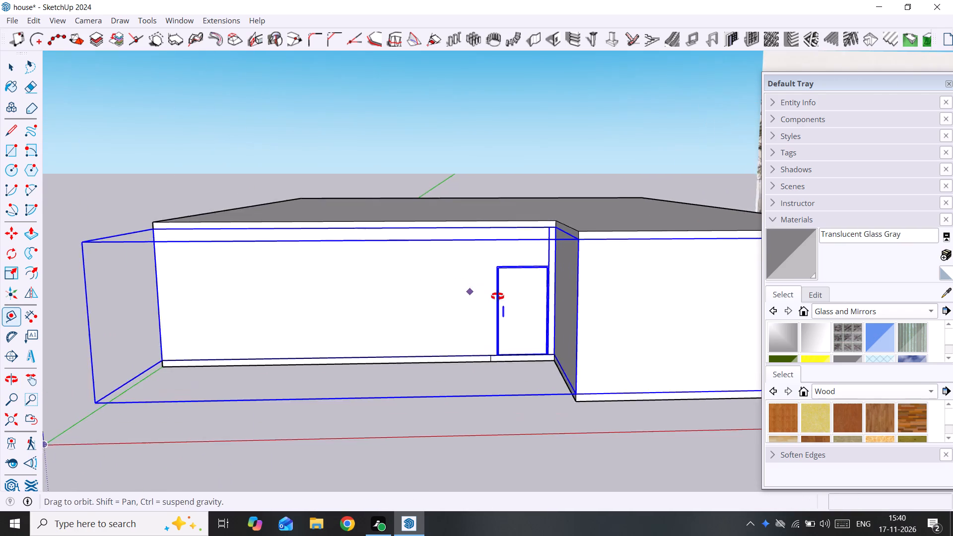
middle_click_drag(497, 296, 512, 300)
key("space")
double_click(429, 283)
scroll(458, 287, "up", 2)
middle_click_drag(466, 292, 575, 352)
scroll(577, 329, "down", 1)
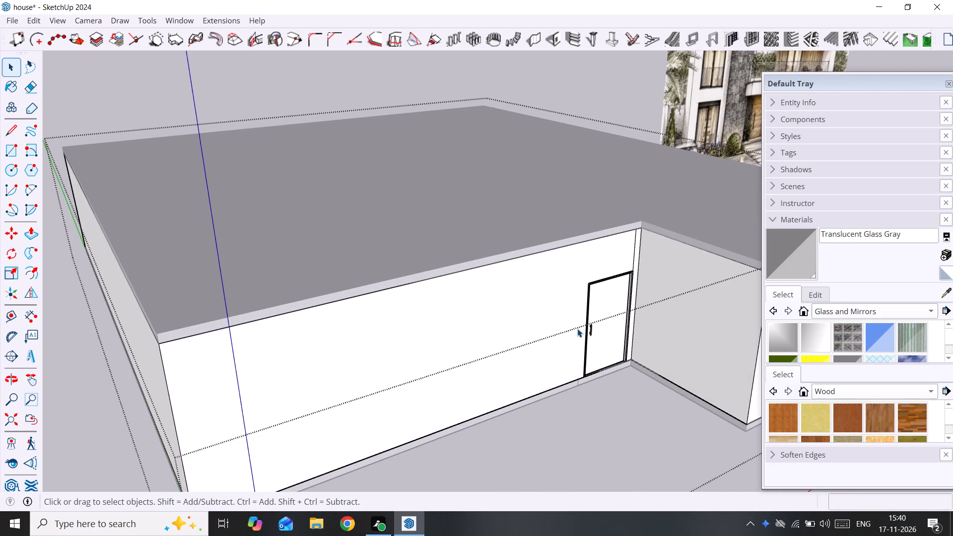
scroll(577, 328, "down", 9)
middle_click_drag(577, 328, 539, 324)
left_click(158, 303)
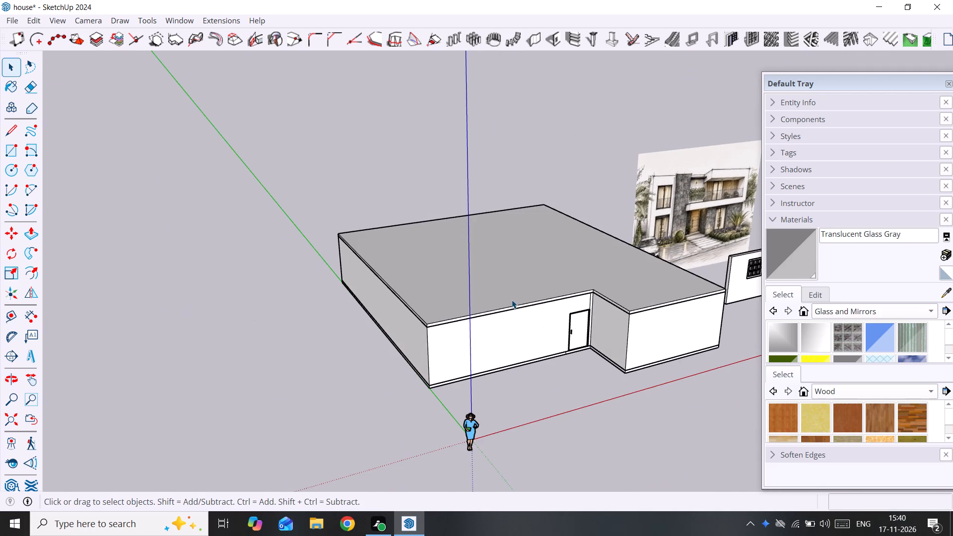
Examine the modelled front door and wall against the entrance and stone cladding in the reference facade image.
scroll(562, 331, "up", 19)
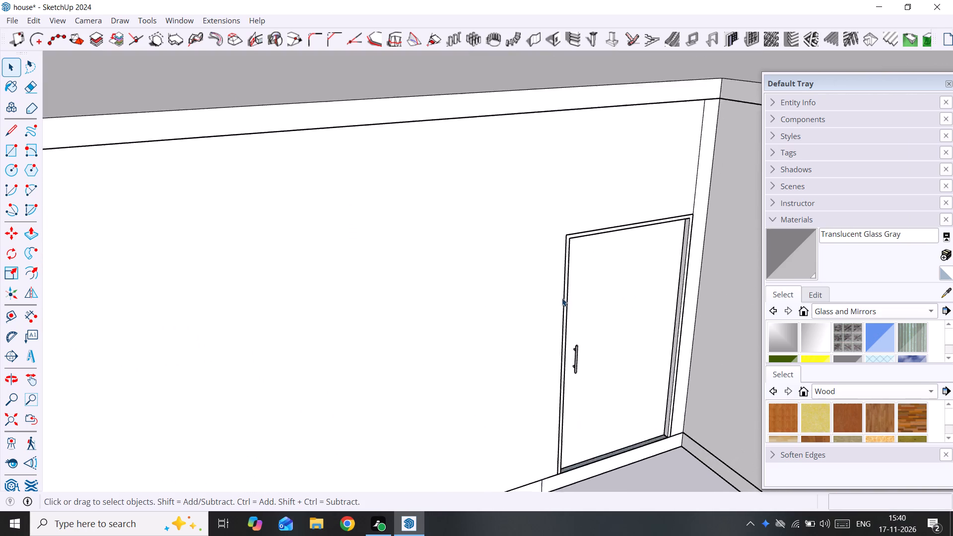
middle_click_drag(562, 298, 464, 276)
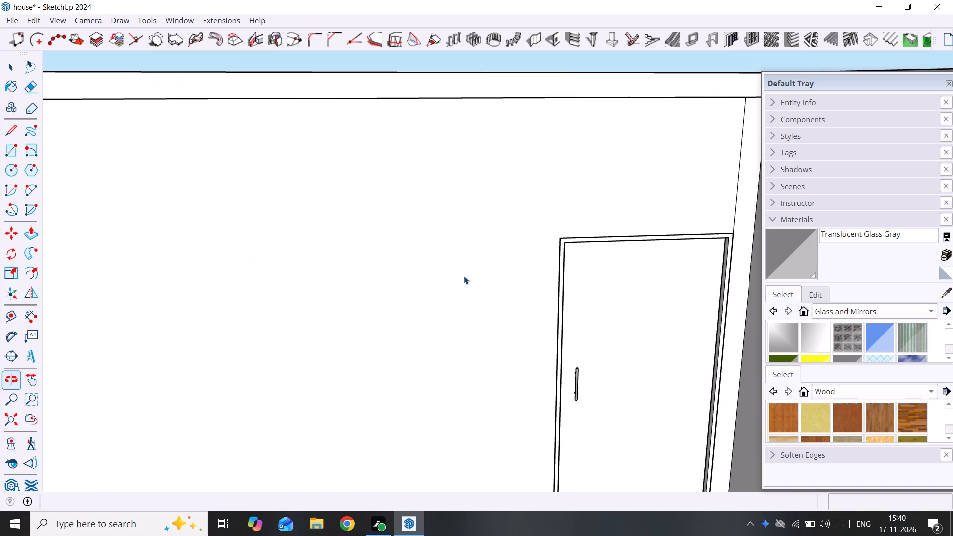
scroll(466, 277, "down", 17)
scroll(473, 283, "down", 5)
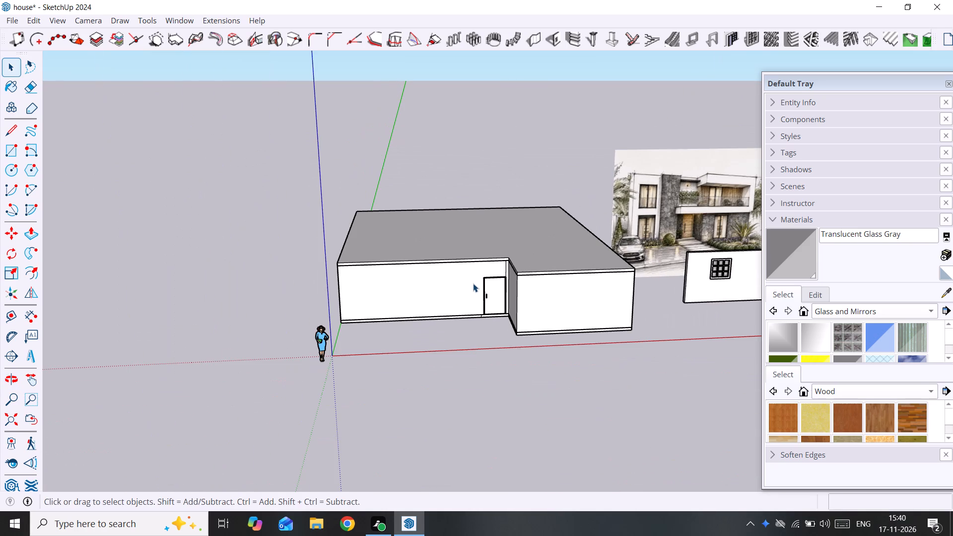
scroll(704, 213, "up", 6)
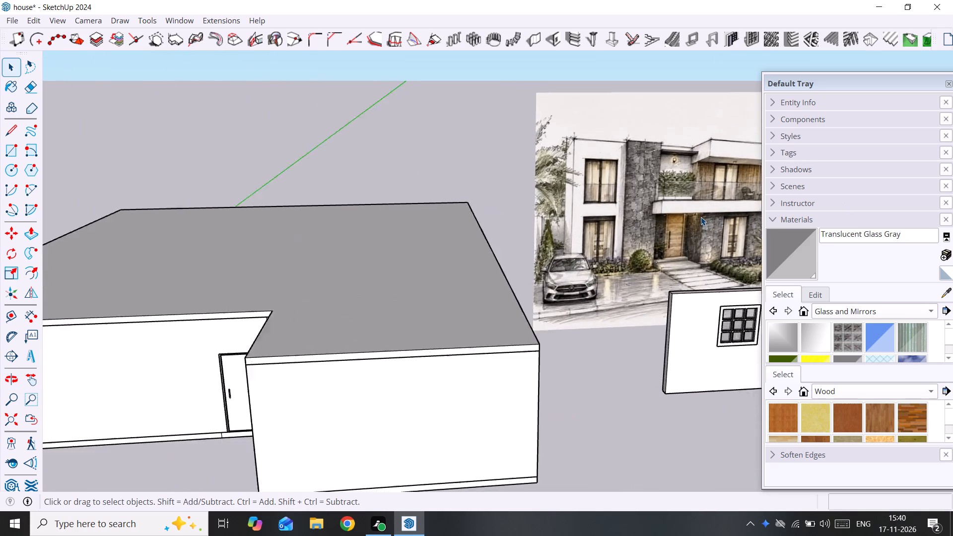
scroll(701, 217, "up", 12)
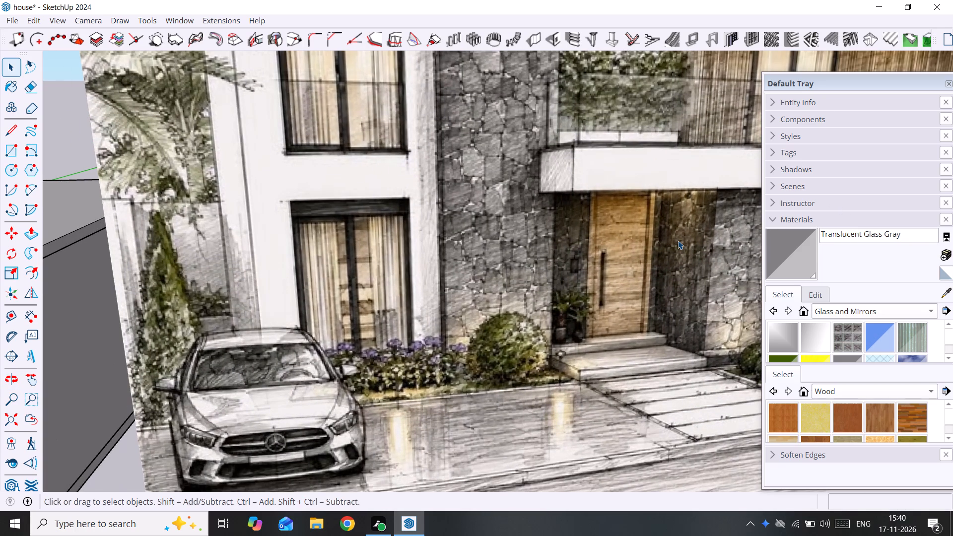
scroll(677, 241, "down", 4)
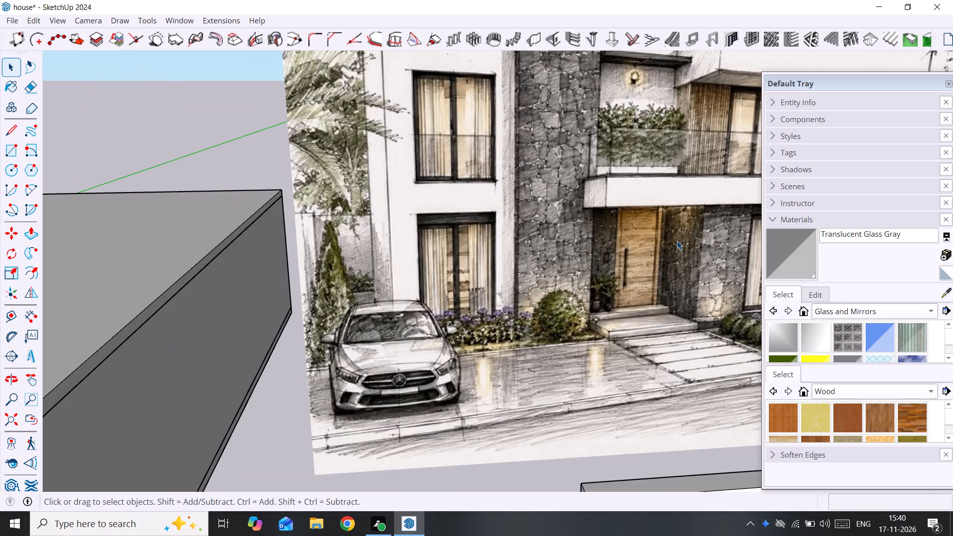
scroll(677, 241, "down", 14)
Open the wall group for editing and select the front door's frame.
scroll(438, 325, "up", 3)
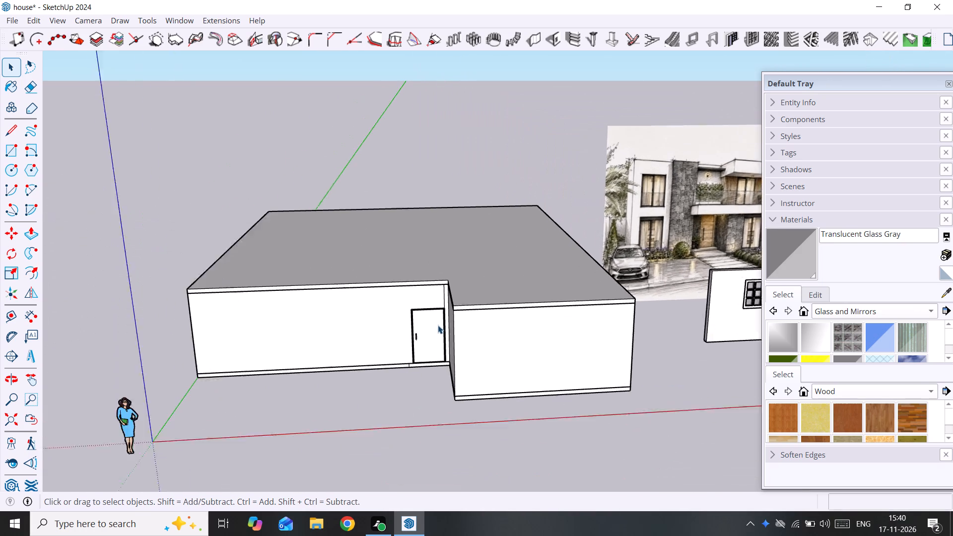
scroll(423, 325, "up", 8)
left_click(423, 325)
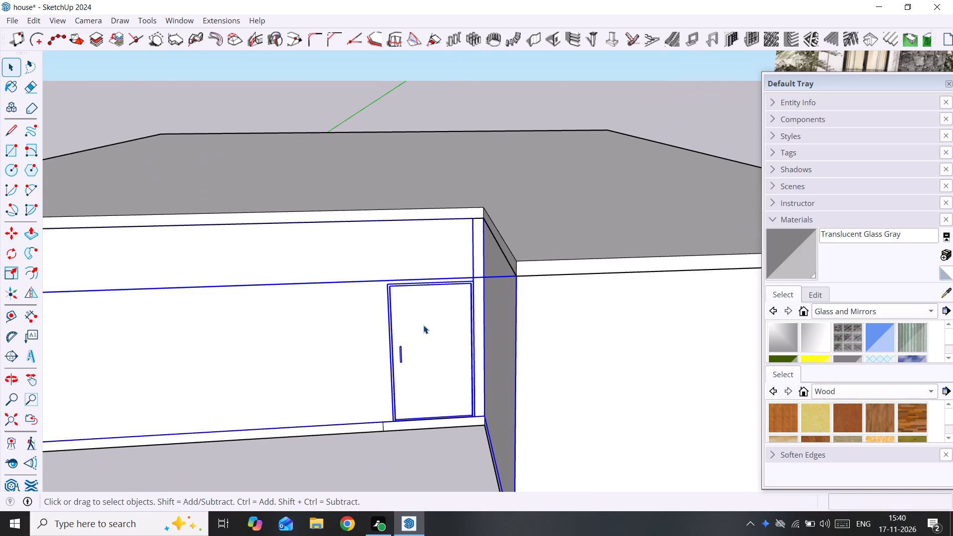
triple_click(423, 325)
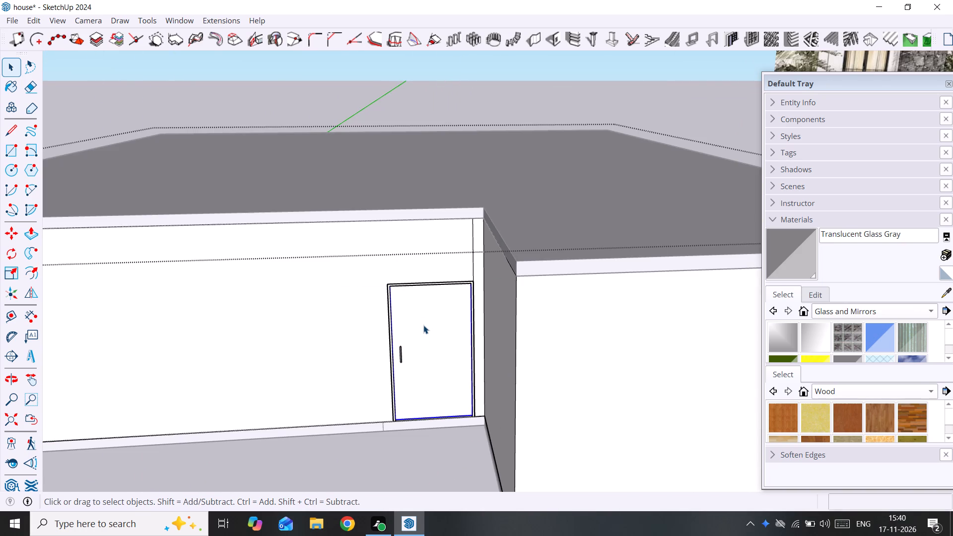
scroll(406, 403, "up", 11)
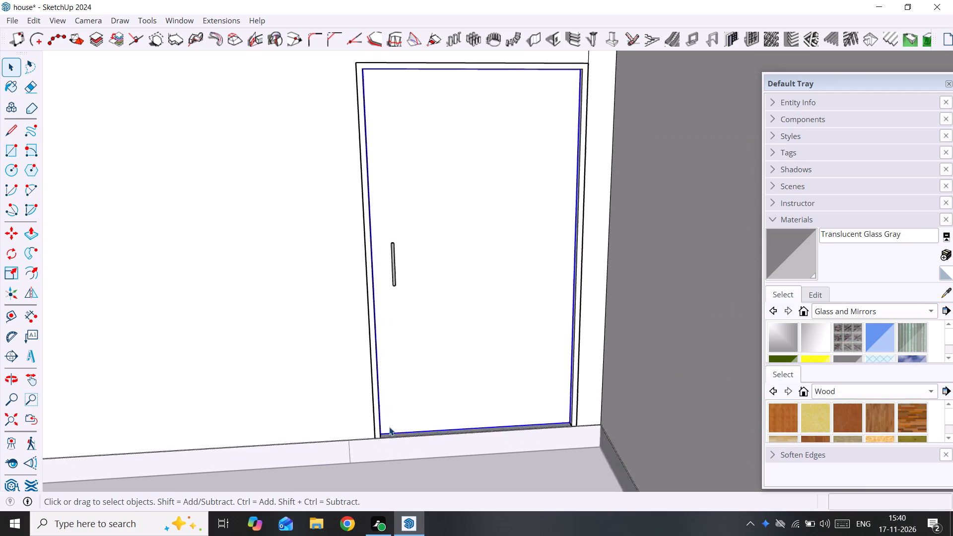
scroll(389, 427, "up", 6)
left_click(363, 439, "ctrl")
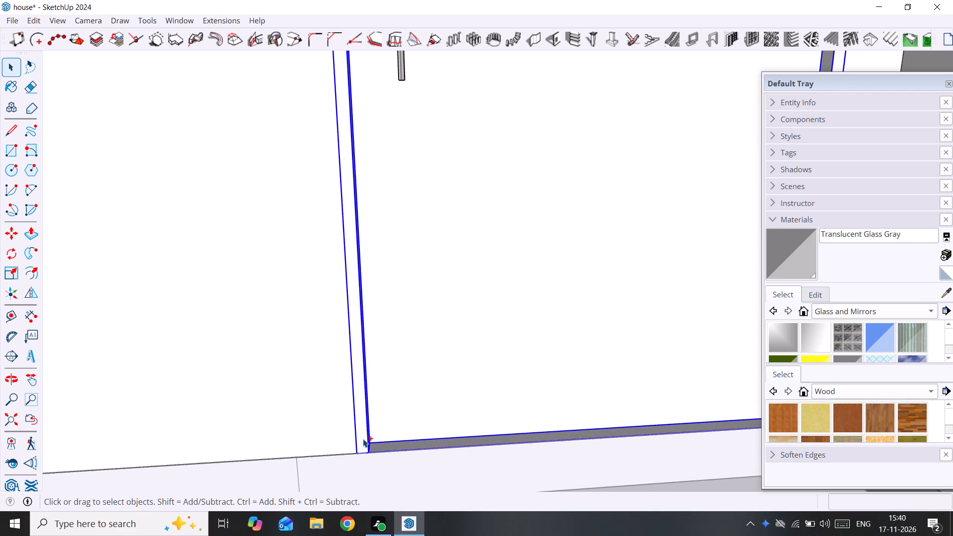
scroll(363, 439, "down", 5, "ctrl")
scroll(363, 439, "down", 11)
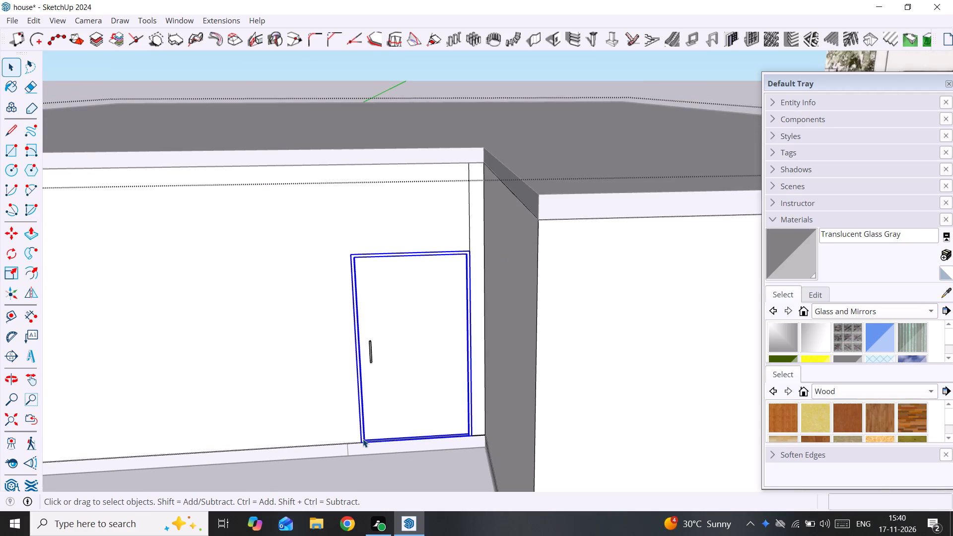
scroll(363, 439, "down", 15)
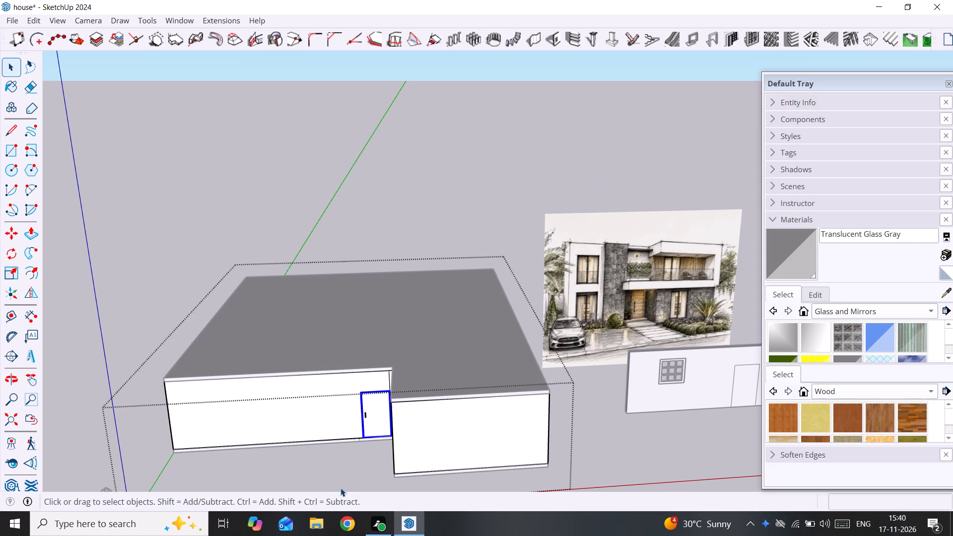
Examine the front wall and doorway from several angles against the entrance and steps in the reference facade image.
key("space")
scroll(694, 306, "up", 5)
scroll(638, 298, "up", 5)
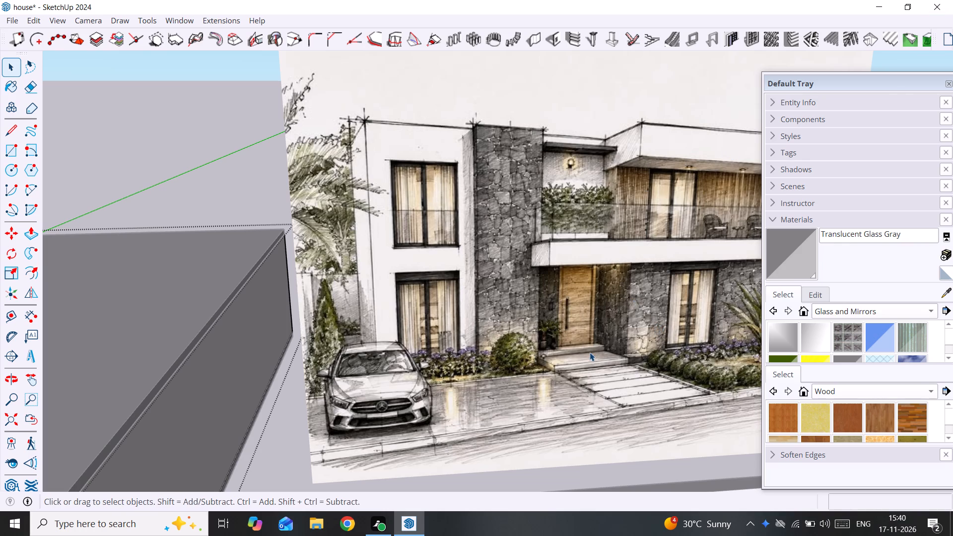
scroll(590, 352, "down", 9)
middle_click_drag(592, 342, 764, 211)
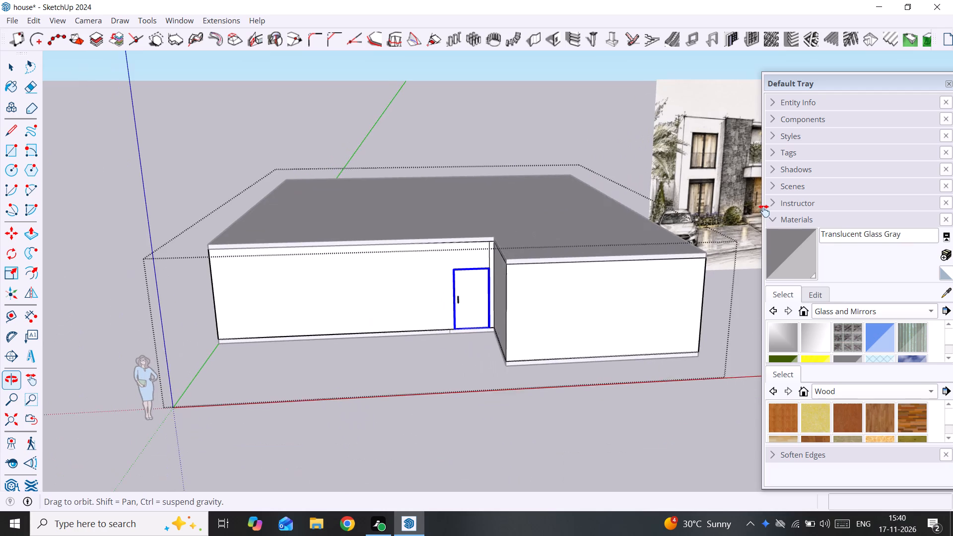
middle_click_drag(764, 211, 728, 236)
scroll(539, 284, "down", 4)
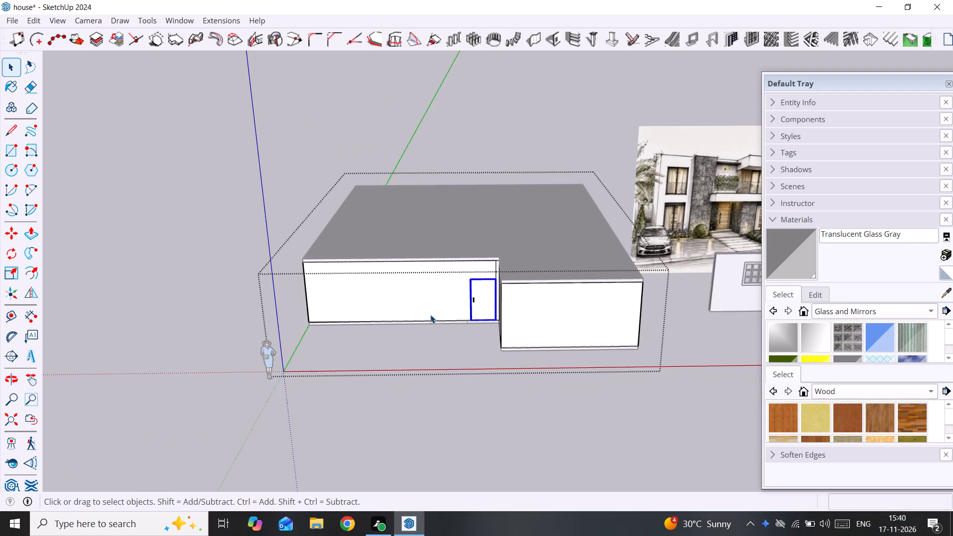
scroll(430, 315, "down", 3)
middle_click_drag(433, 316, 595, 318)
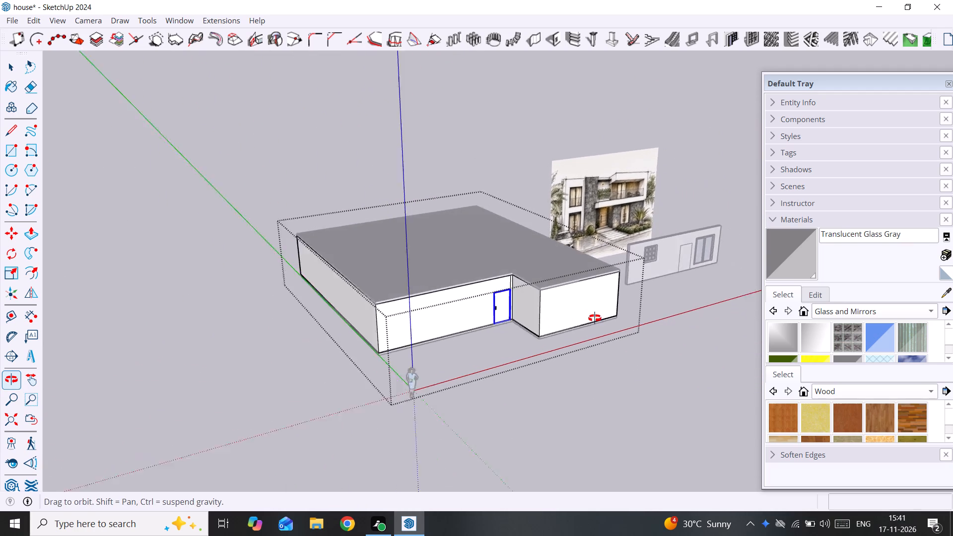
middle_click_drag(595, 318, 536, 312)
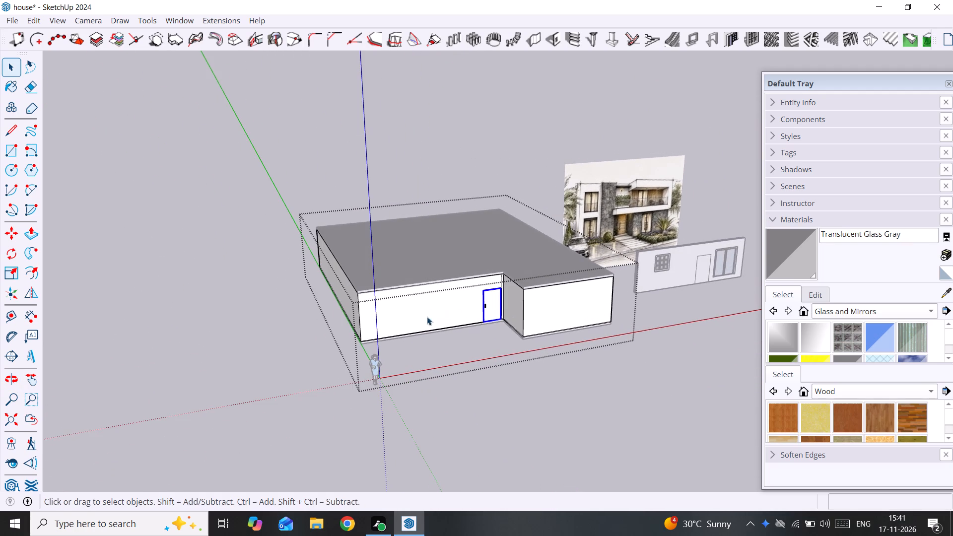
scroll(395, 346, "up", 3)
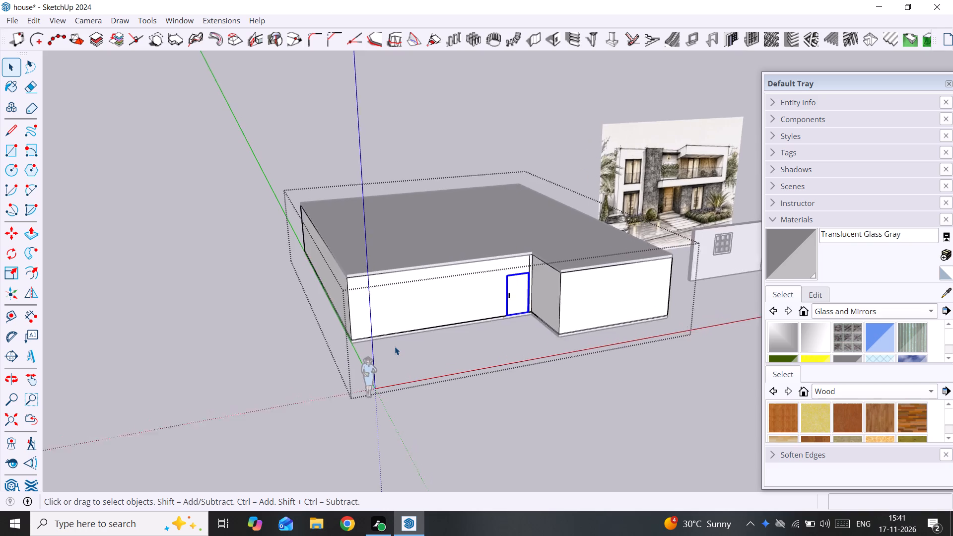
scroll(395, 346, "up", 7)
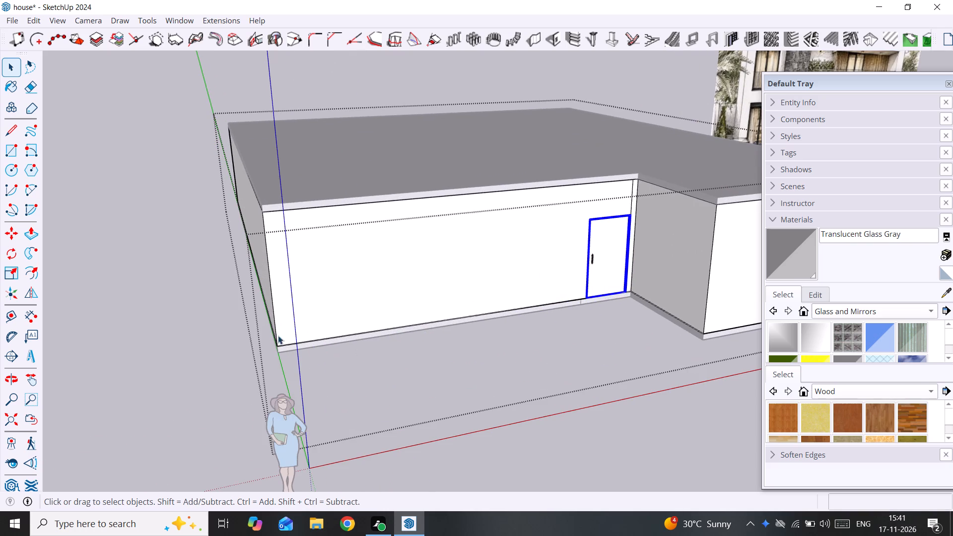
Leave the wall group and open the base plinth group under the house for editing.
left_click(198, 312)
left_click(364, 340)
double_click(372, 334)
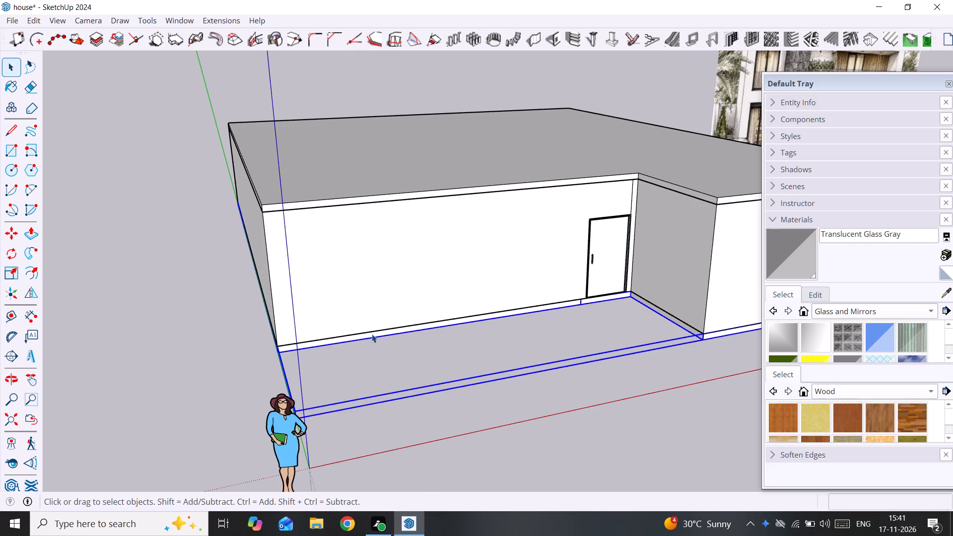
scroll(268, 335, "up", 9)
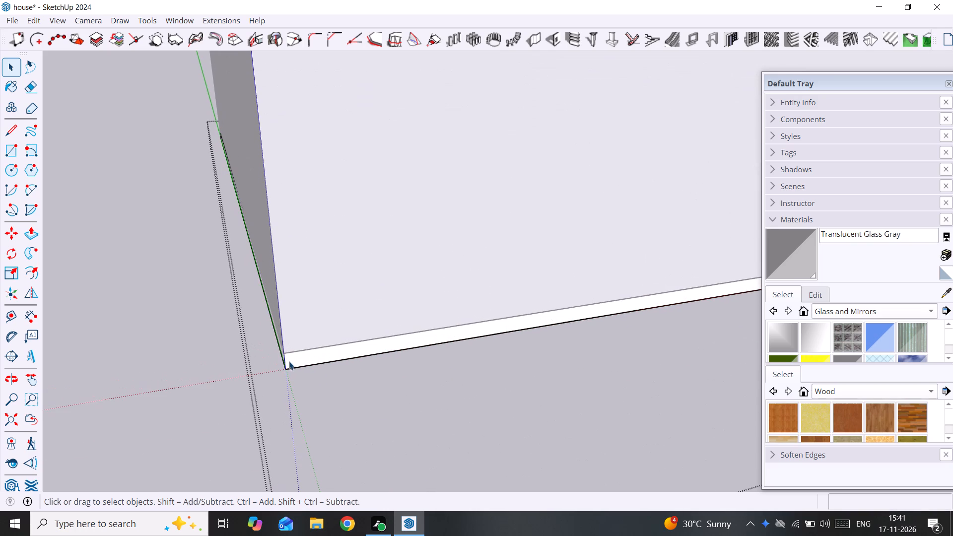
left_click(283, 361)
scroll(337, 352, "down", 17)
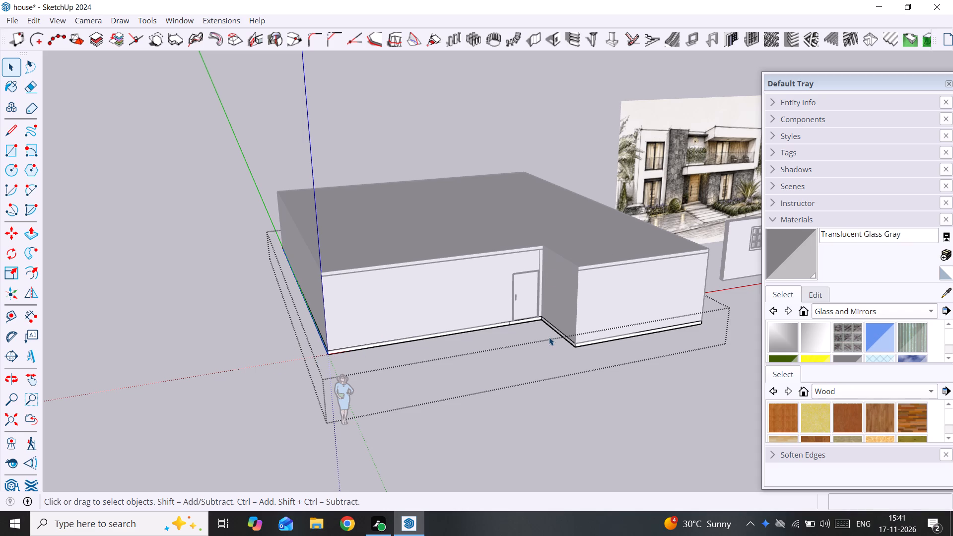
scroll(484, 338, "up", 3)
left_click(485, 324)
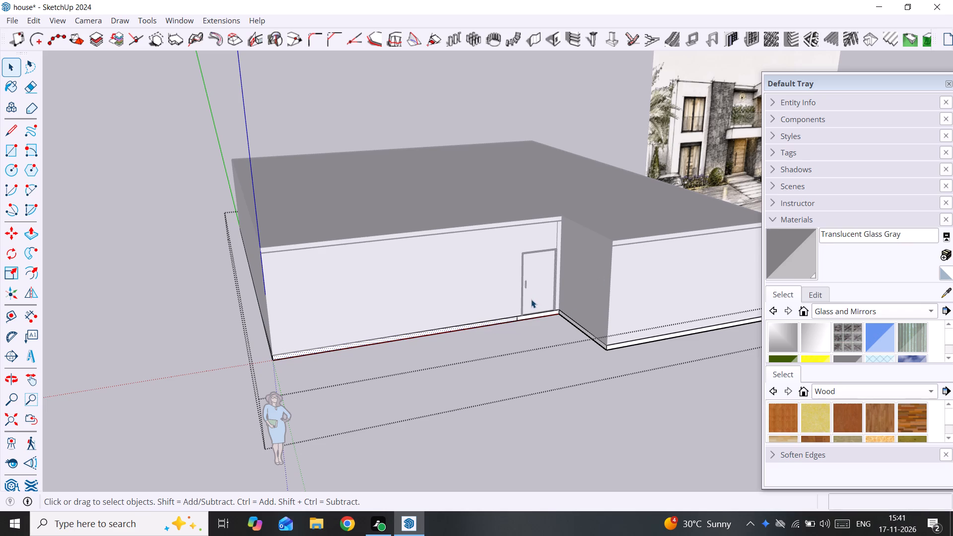
Move the short vertical edge on the plinth's front face beside the door 1' away from the door.
scroll(518, 314, "up", 11)
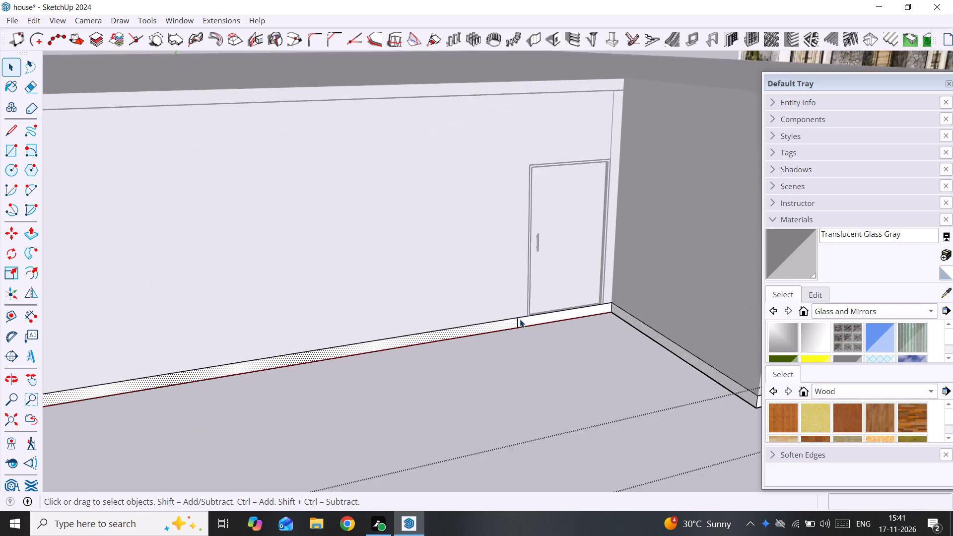
scroll(520, 319, "up", 3)
left_click(516, 318)
left_click(516, 325)
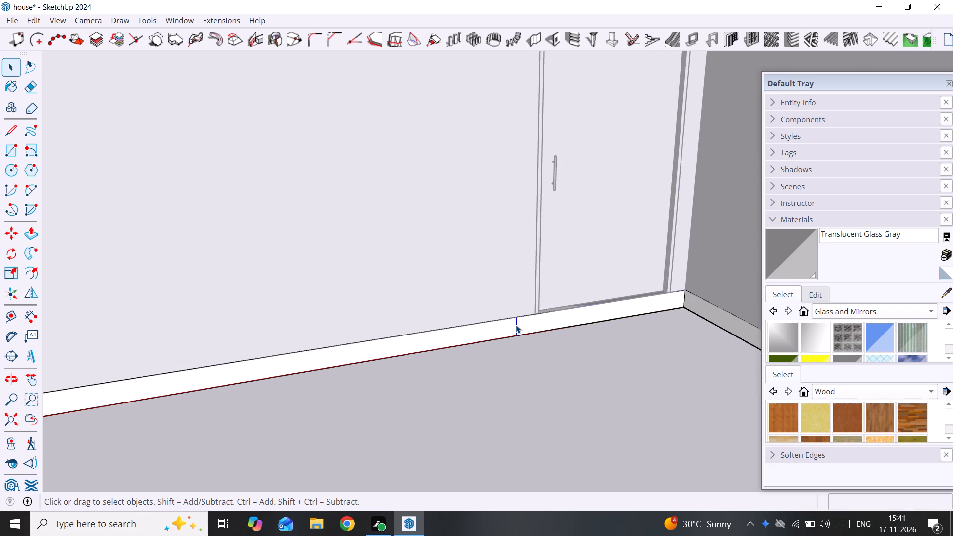
key("m")
left_click(516, 319)
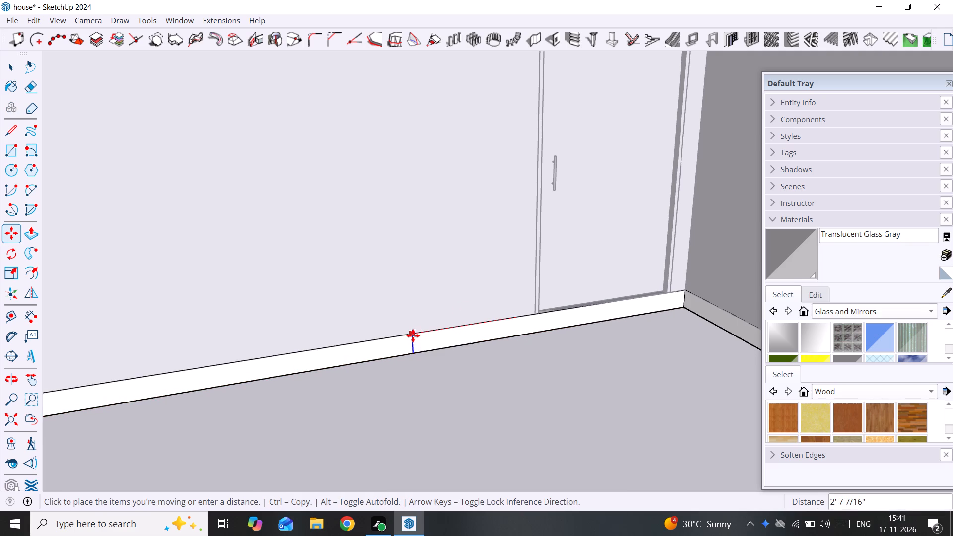
scroll(413, 331, "down", 13)
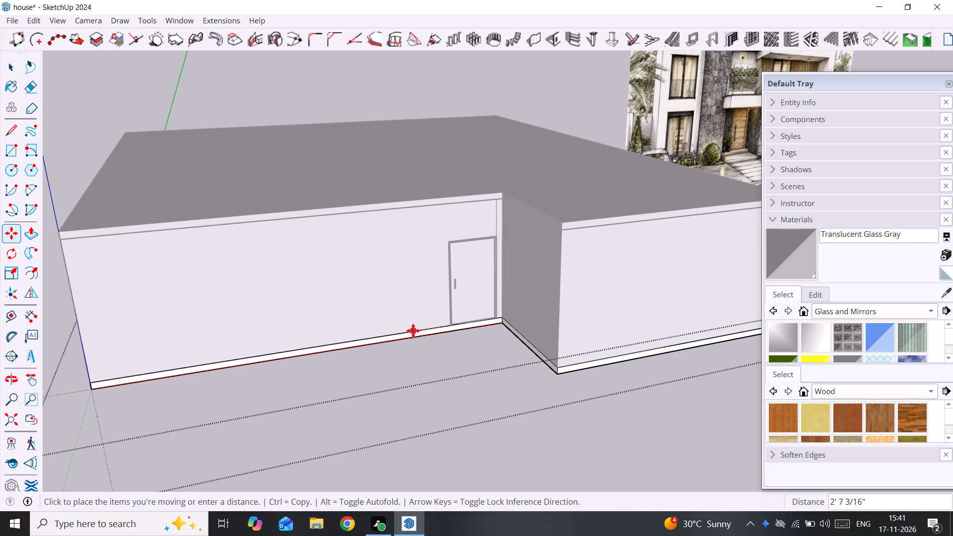
type("1'")
key("Return")
Move the plinth's short vertical edge a further 2' away from the door, locked to the red axis.
scroll(420, 334, "up", 4)
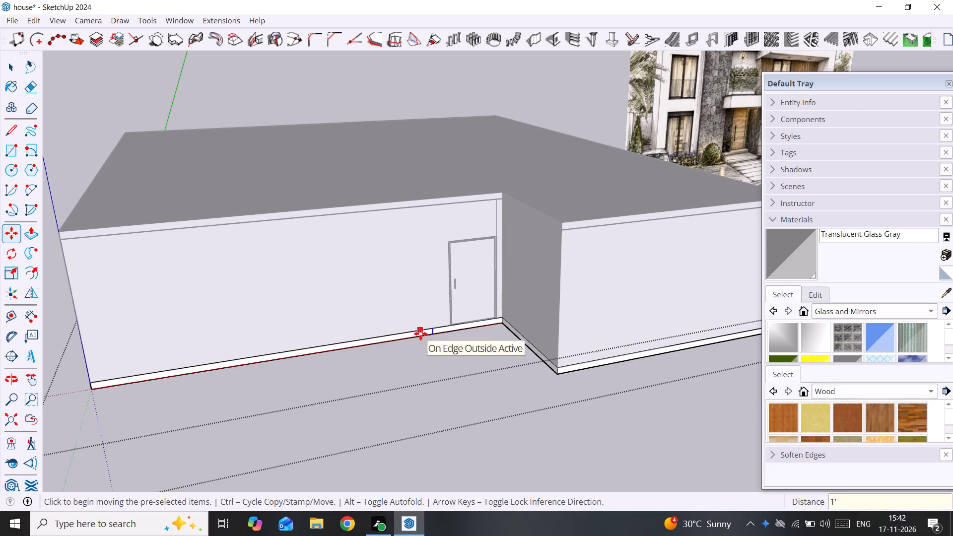
left_click(435, 325)
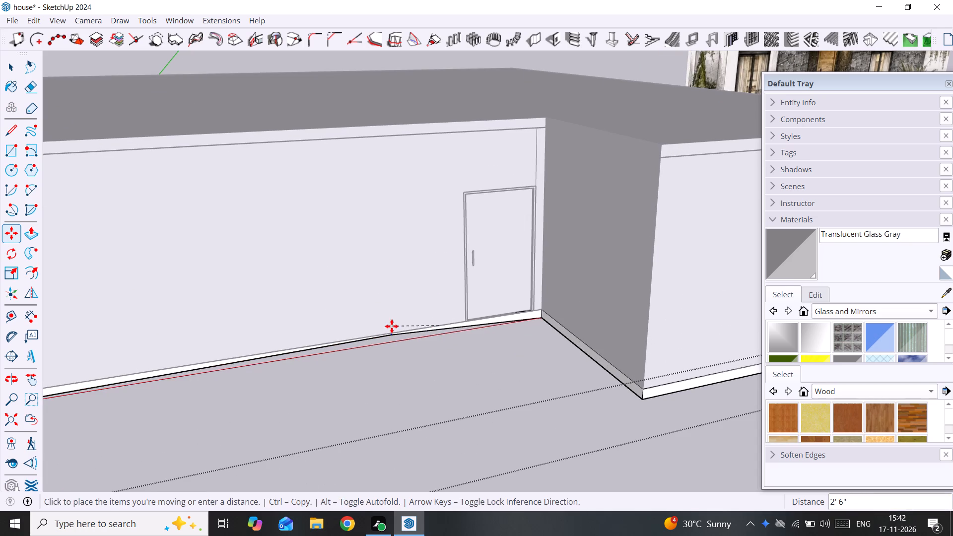
key("Right")
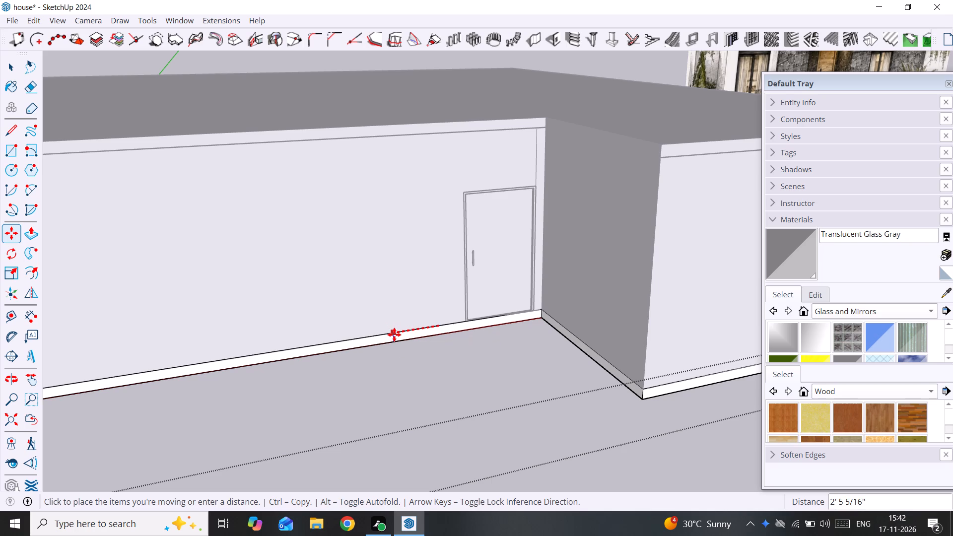
type("2'")
key("Return")
Move the plinth's short vertical edge 1' back toward the door along the front face.
scroll(413, 339, "up", 3)
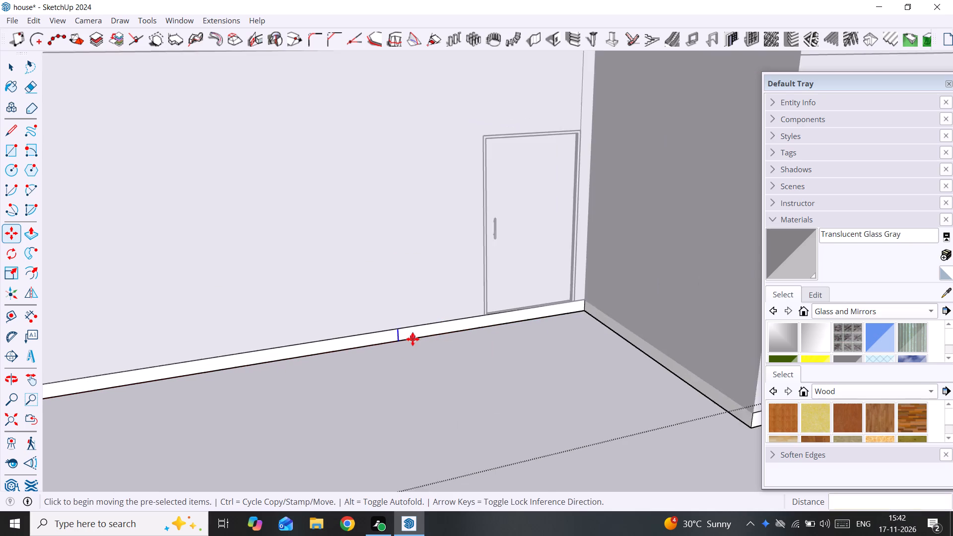
scroll(412, 339, "up", 1)
left_click(397, 328)
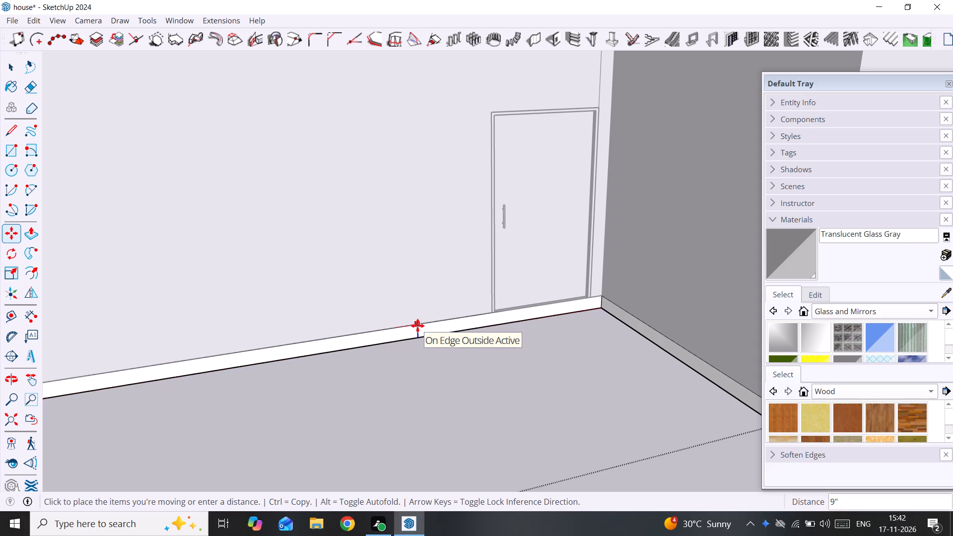
type("1'")
key("Return")
Select the long part of the plinth's front face, between the short vertical edge and the far house corner.
scroll(405, 321, "down", 10)
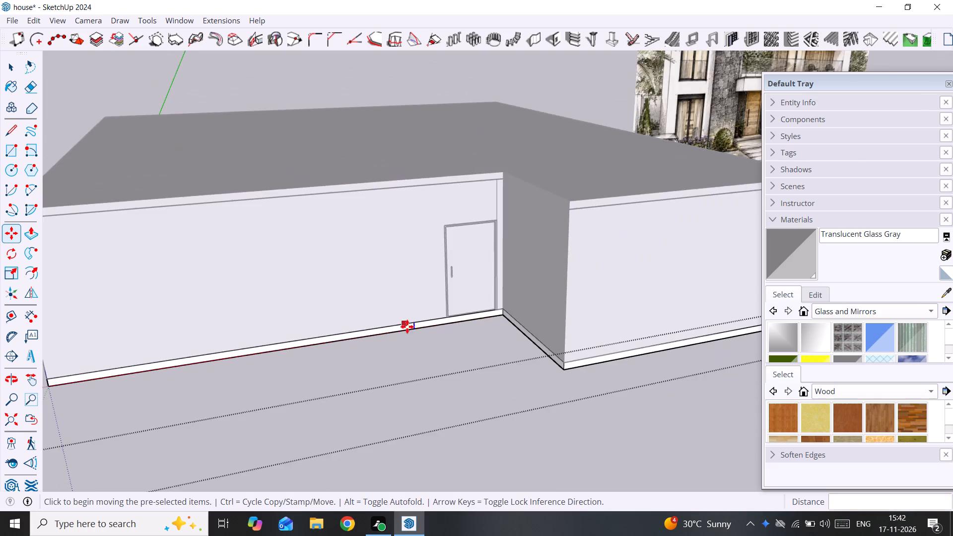
scroll(411, 329, "down", 5)
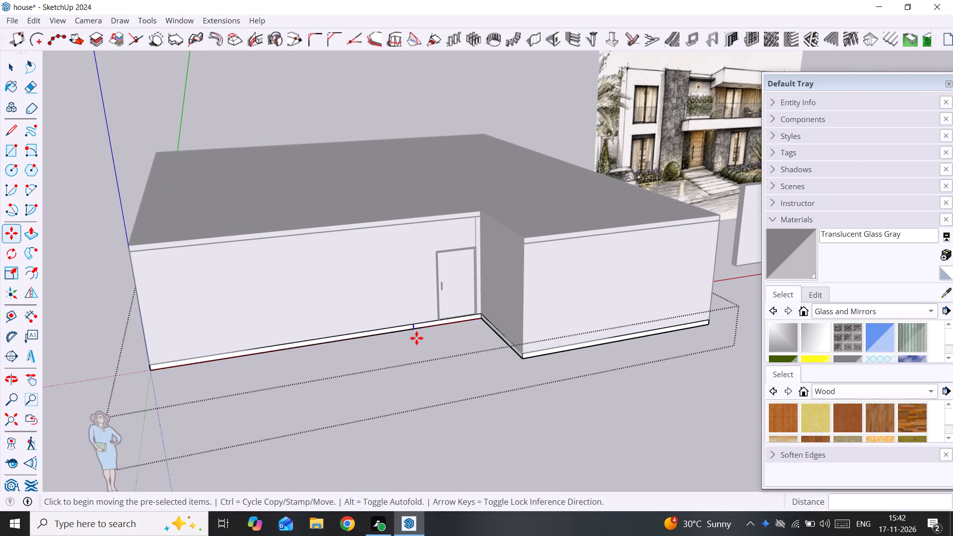
middle_click_drag(416, 338, 502, 303, "shift")
scroll(502, 303, "down", 1)
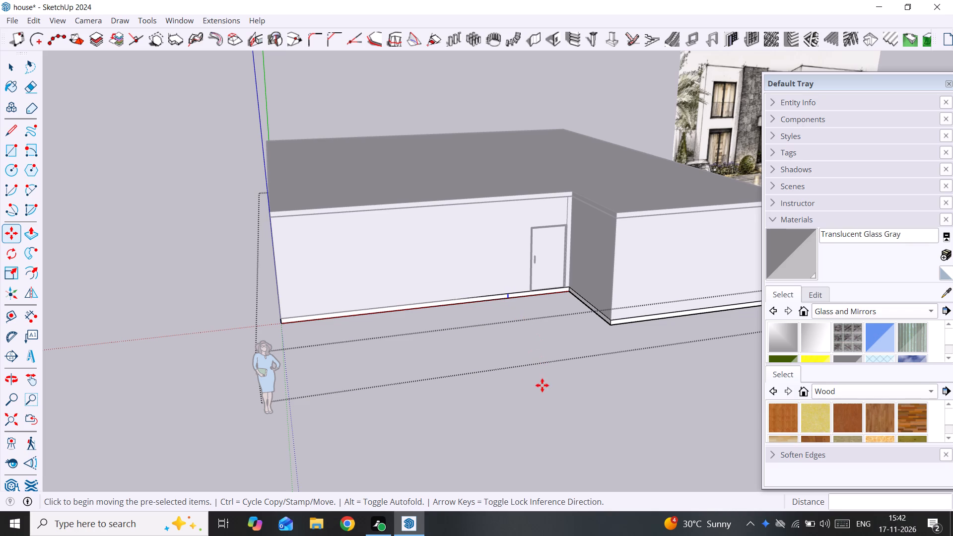
scroll(479, 325, "up", 8)
key("space")
left_click(463, 284)
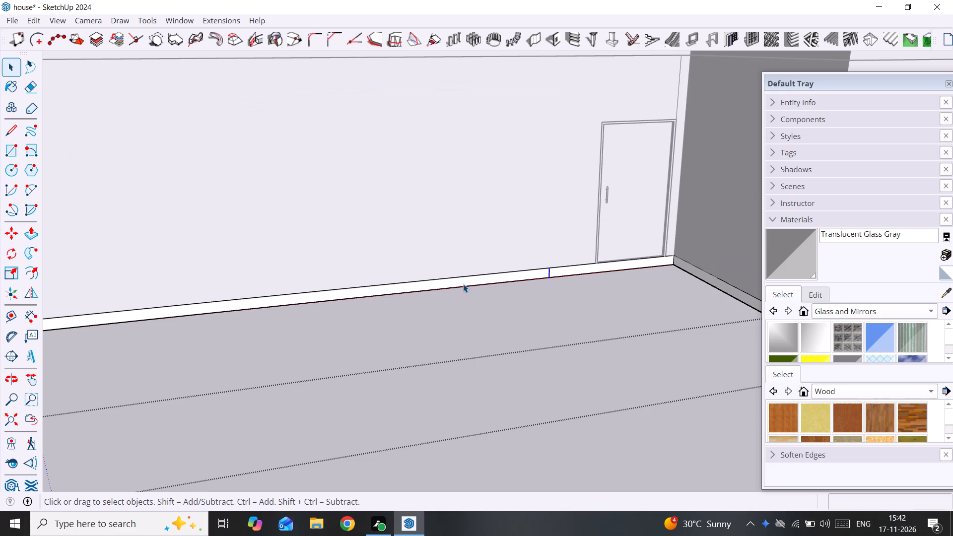
Examine the plinth's front face and the entrance area from the house corner and from the front.
scroll(463, 284, "down", 9)
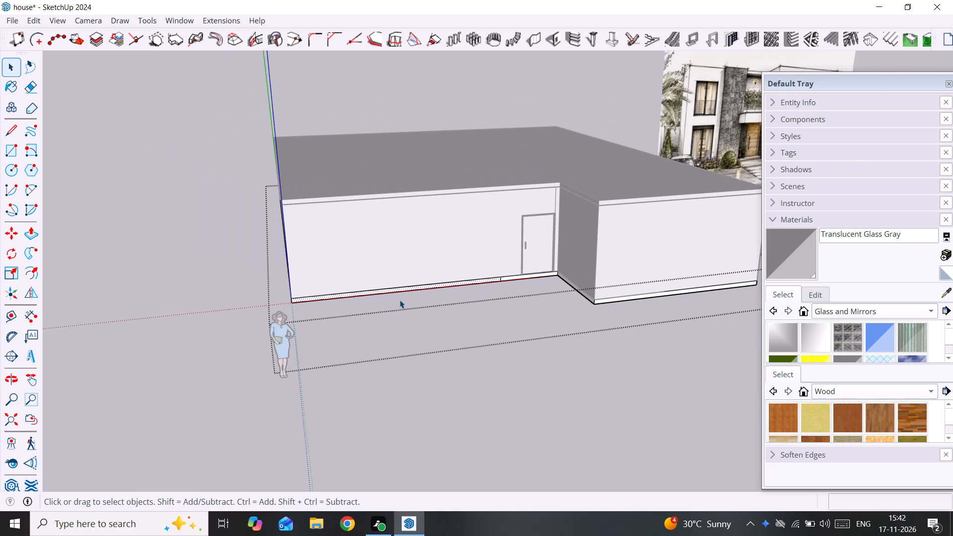
scroll(353, 316, "up", 2)
middle_click_drag(381, 313, 513, 352)
scroll(474, 341, "up", 1)
scroll(469, 340, "down", 3)
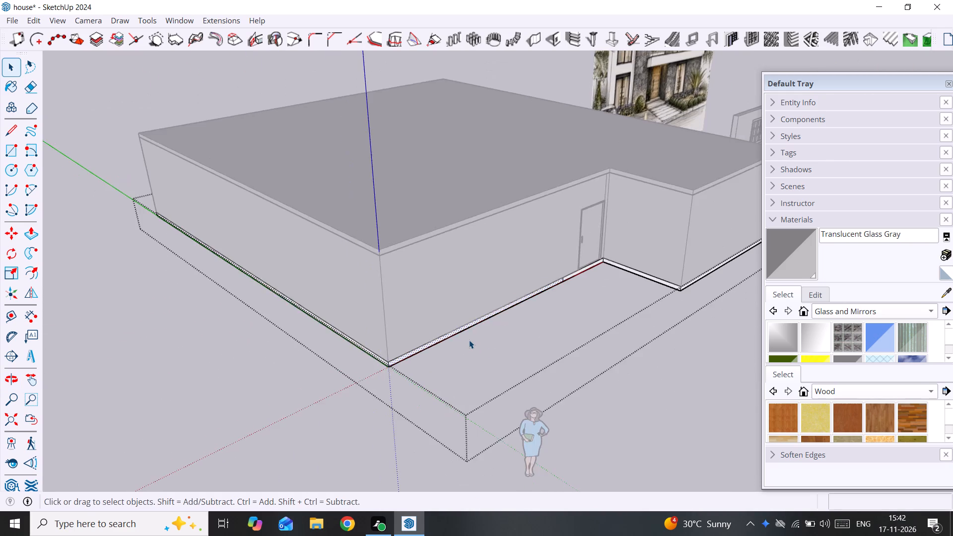
scroll(469, 340, "down", 6)
scroll(725, 159, "up", 2)
middle_click_drag(719, 157, 632, 171)
scroll(414, 342, "up", 5)
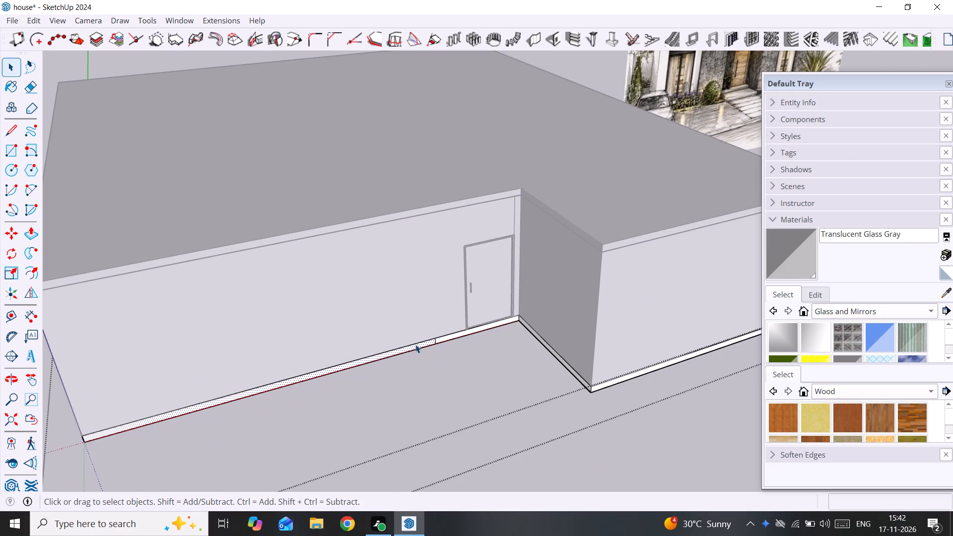
Push/pull the long part of the plinth's front face, beside the door, outward by 3'.
key("p")
left_click(418, 347)
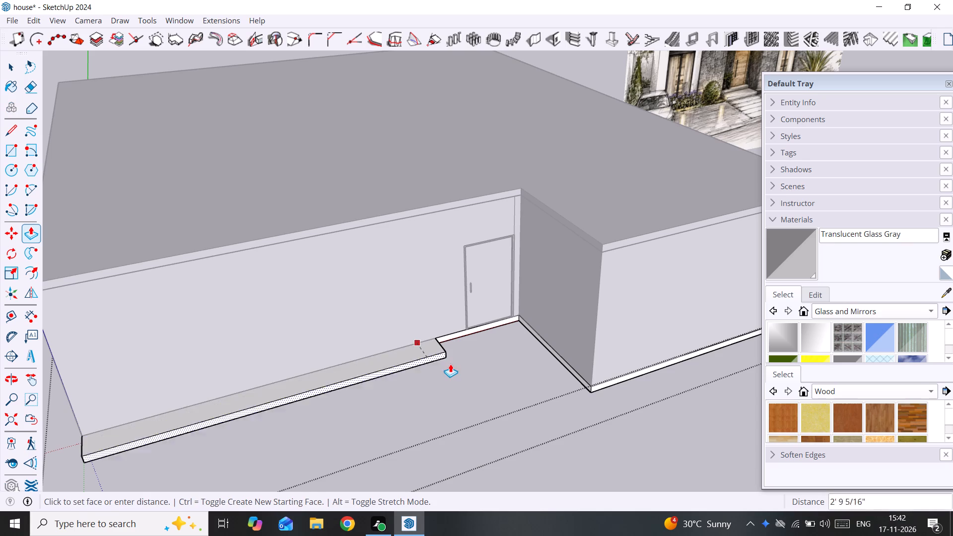
scroll(450, 364, "down", 3)
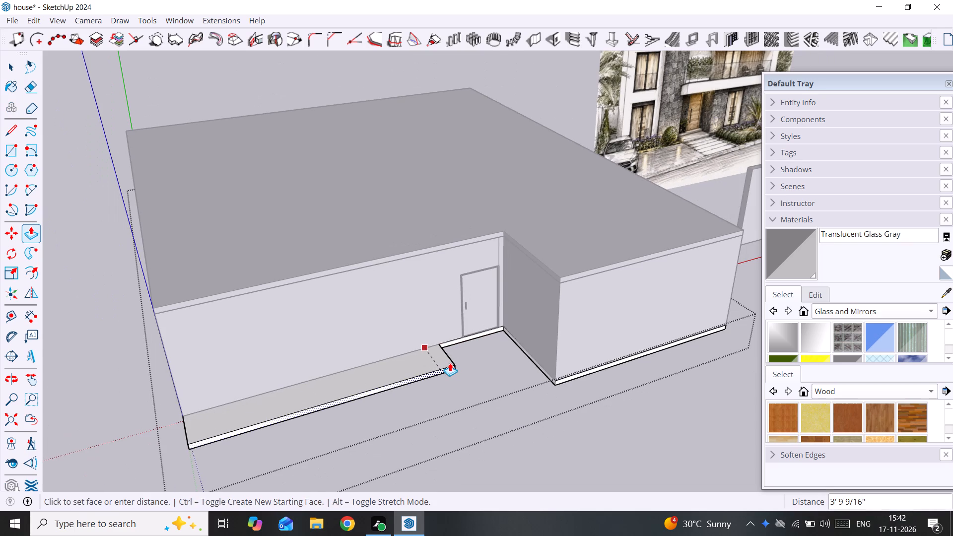
scroll(450, 363, "down", 5)
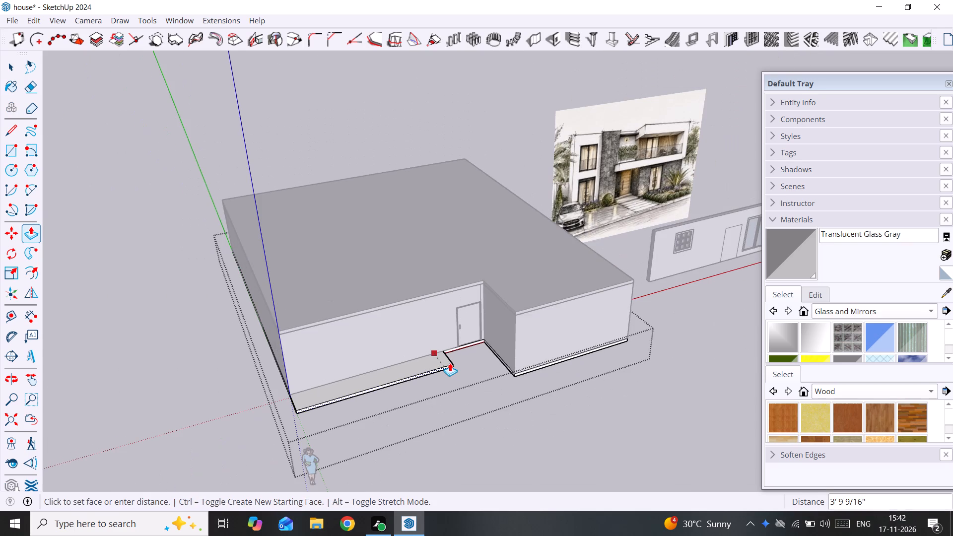
middle_click_drag(450, 363, 494, 287)
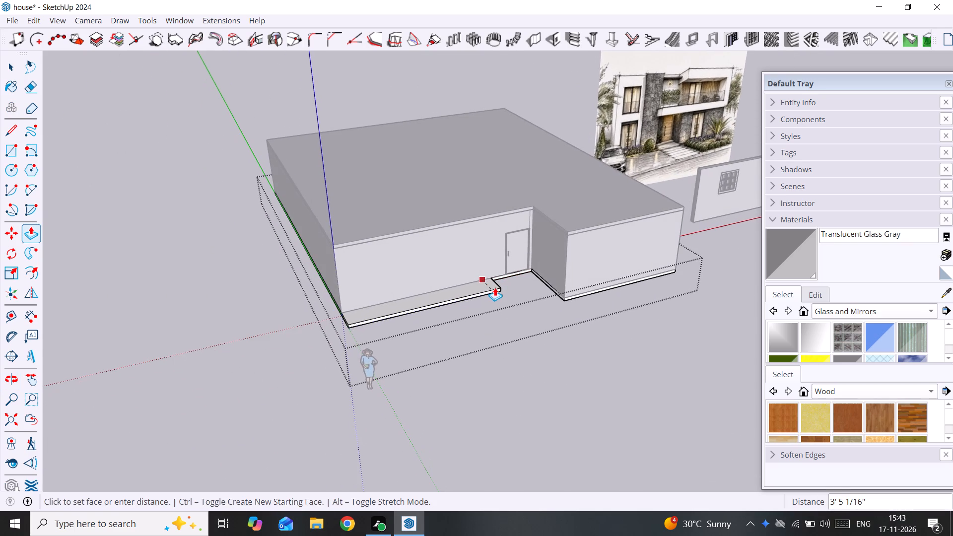
type("3'")
key("Return")
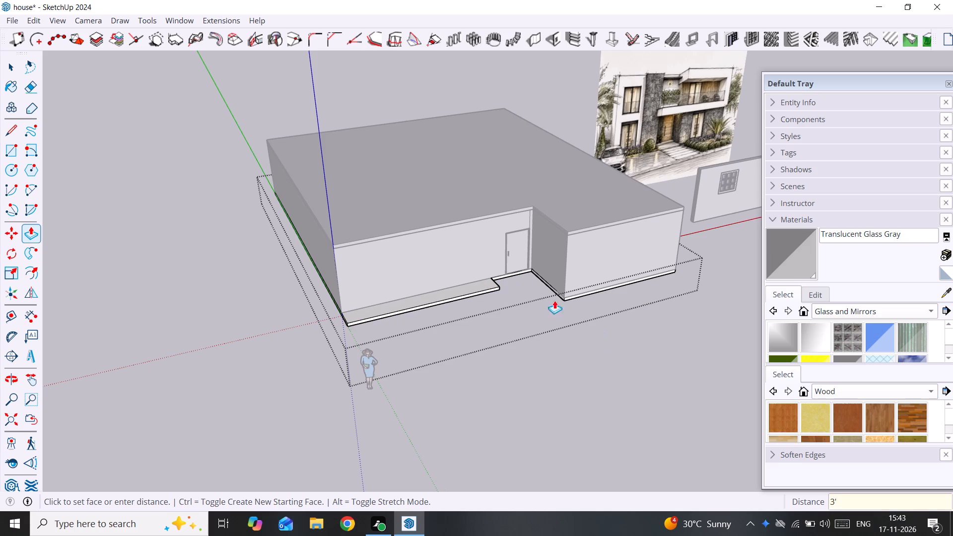
scroll(574, 302, "up", 1)
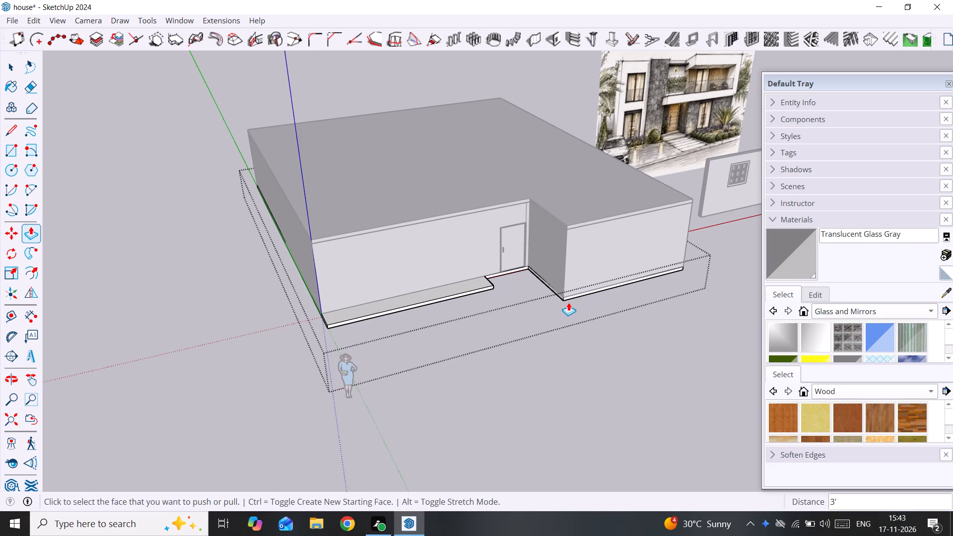
key("space")
left_click(578, 396)
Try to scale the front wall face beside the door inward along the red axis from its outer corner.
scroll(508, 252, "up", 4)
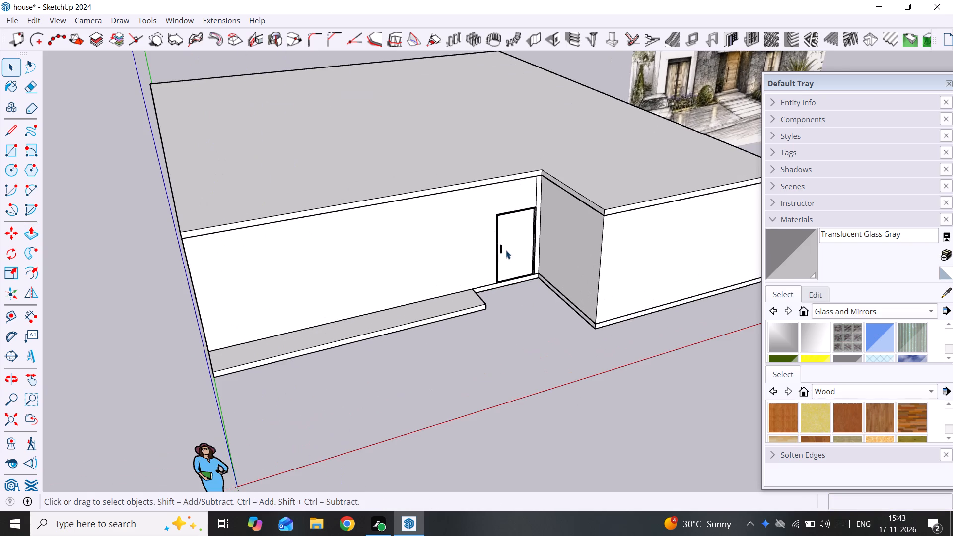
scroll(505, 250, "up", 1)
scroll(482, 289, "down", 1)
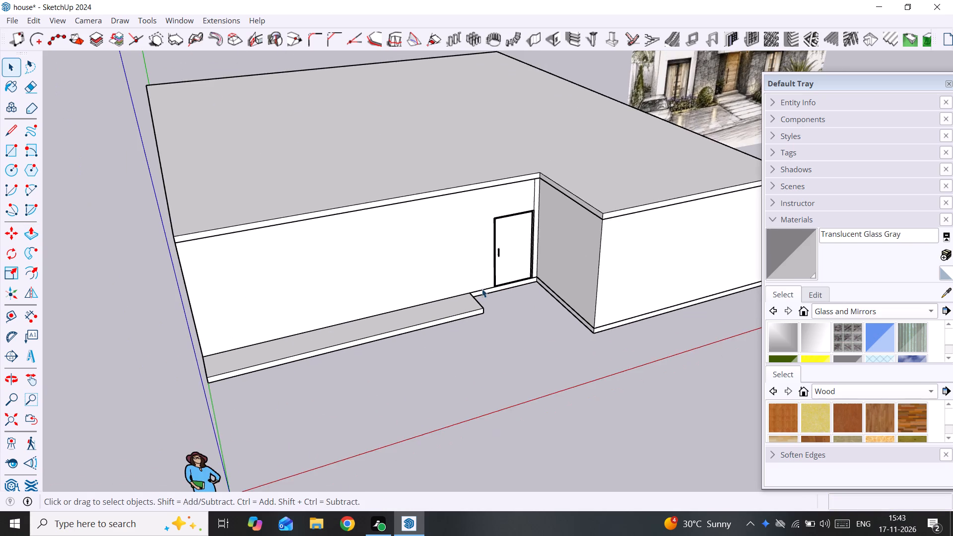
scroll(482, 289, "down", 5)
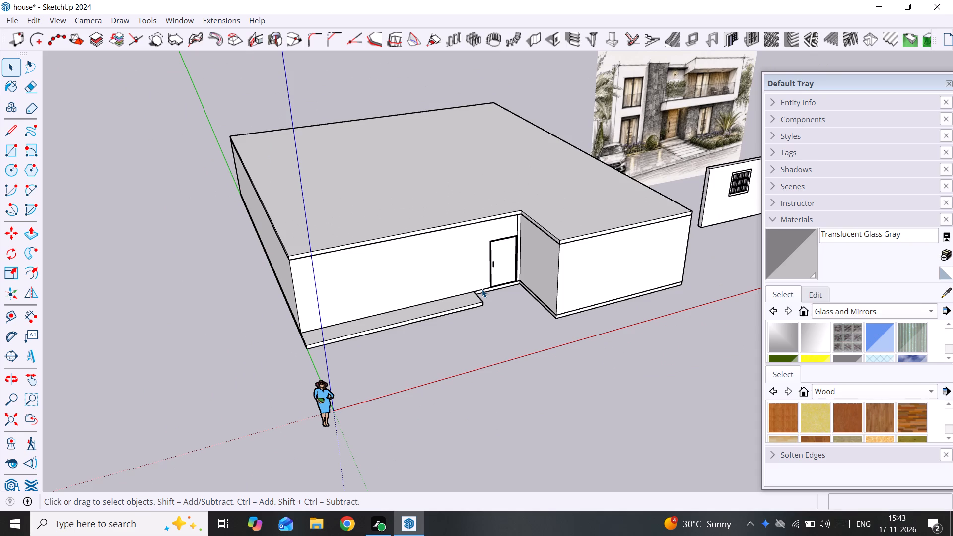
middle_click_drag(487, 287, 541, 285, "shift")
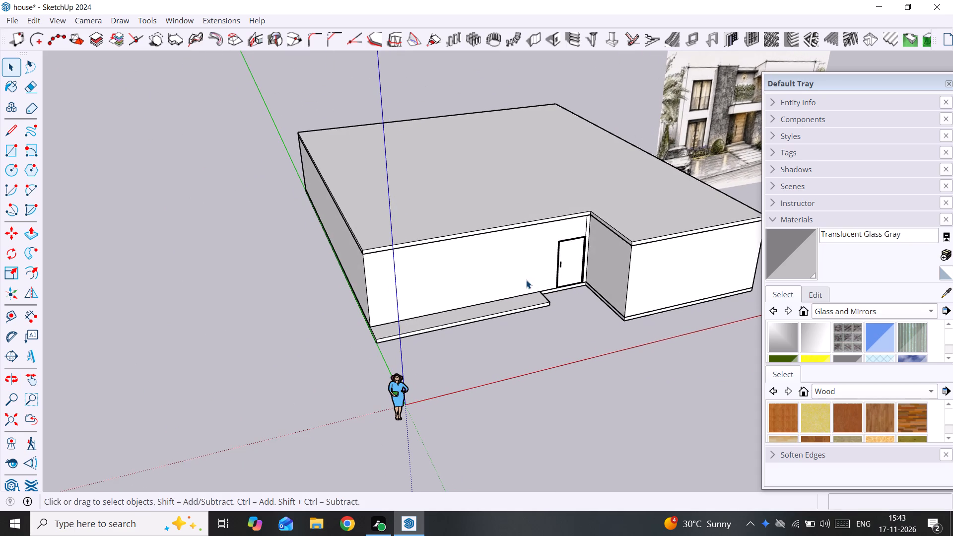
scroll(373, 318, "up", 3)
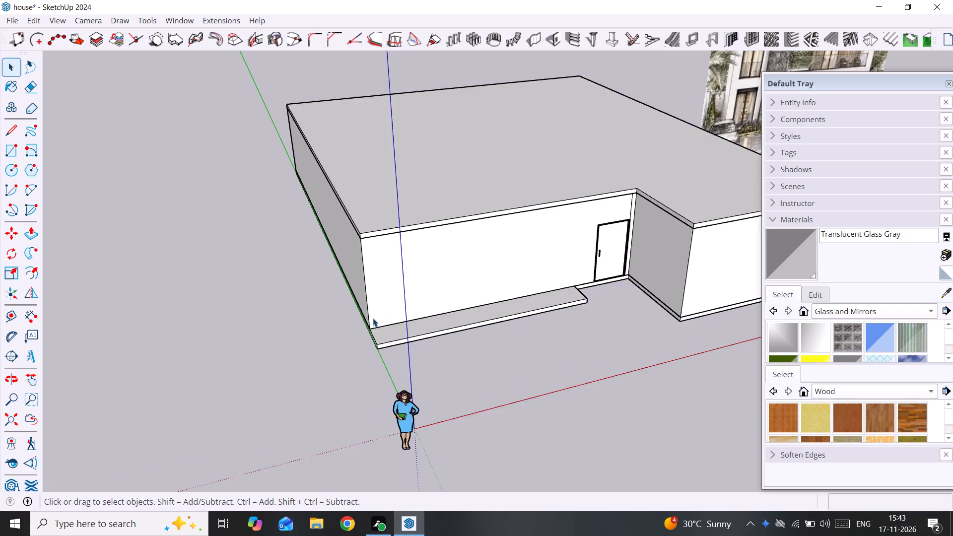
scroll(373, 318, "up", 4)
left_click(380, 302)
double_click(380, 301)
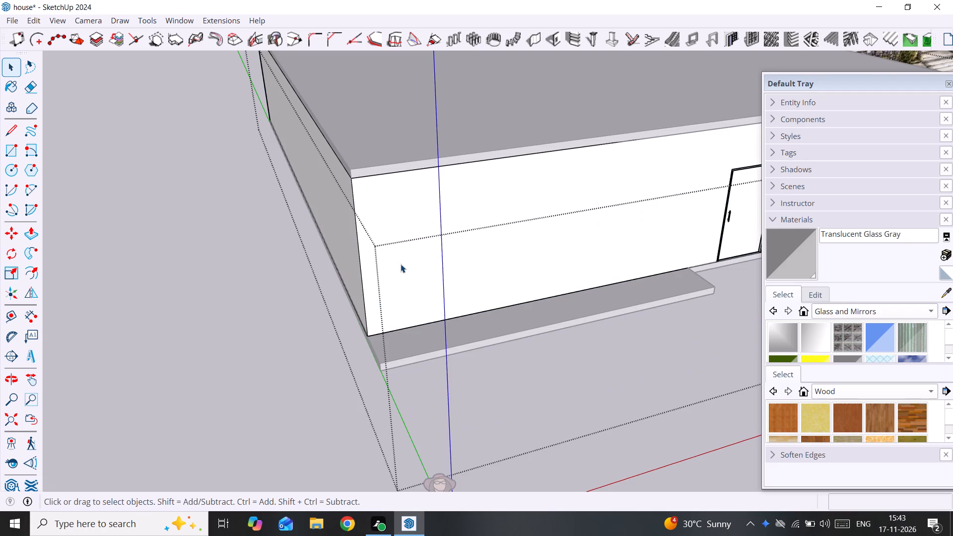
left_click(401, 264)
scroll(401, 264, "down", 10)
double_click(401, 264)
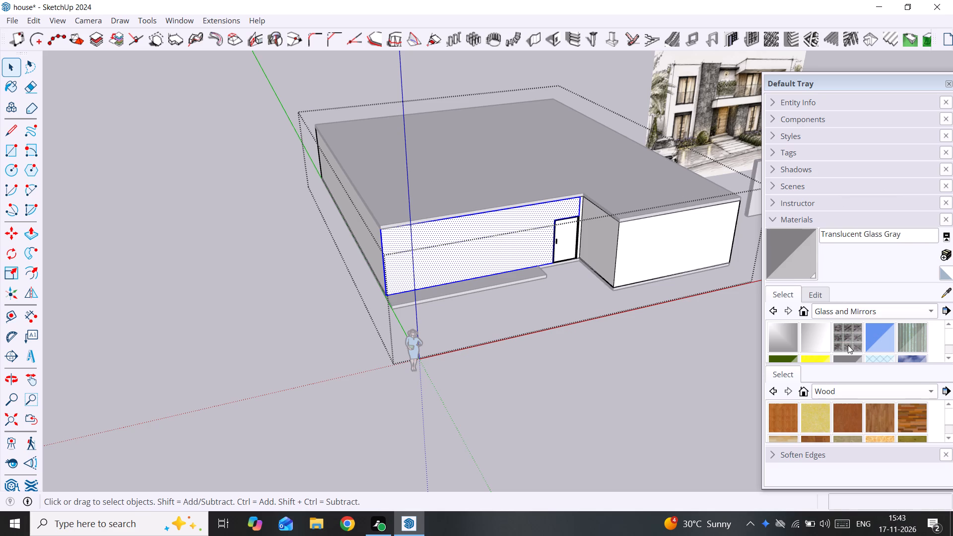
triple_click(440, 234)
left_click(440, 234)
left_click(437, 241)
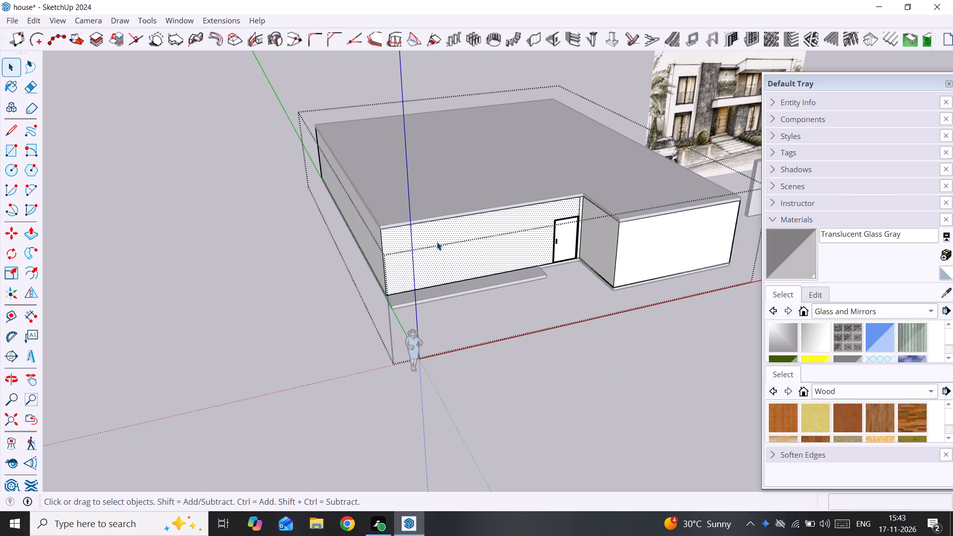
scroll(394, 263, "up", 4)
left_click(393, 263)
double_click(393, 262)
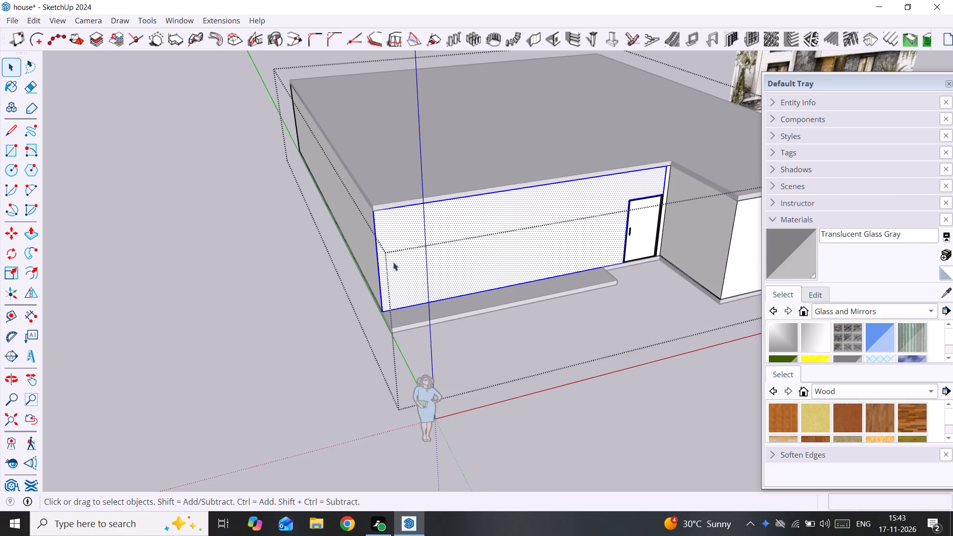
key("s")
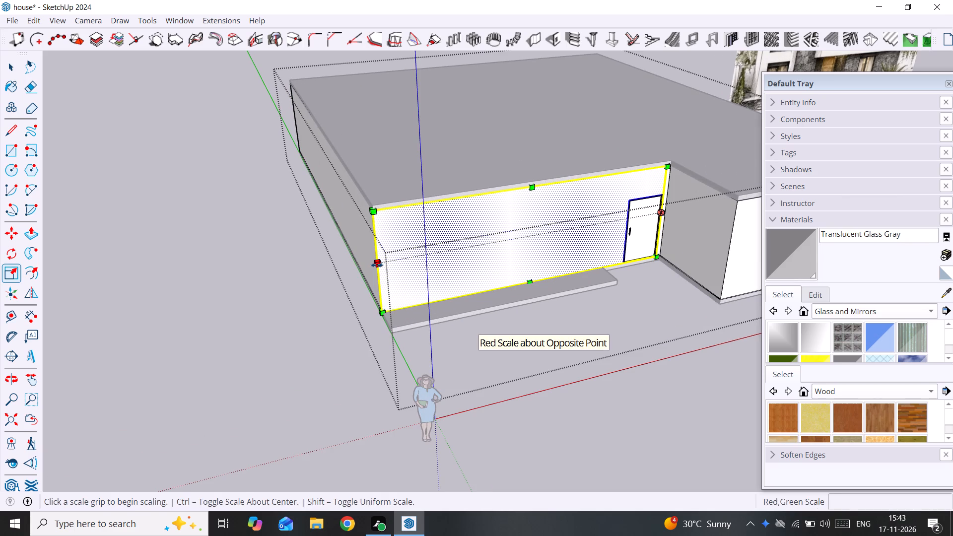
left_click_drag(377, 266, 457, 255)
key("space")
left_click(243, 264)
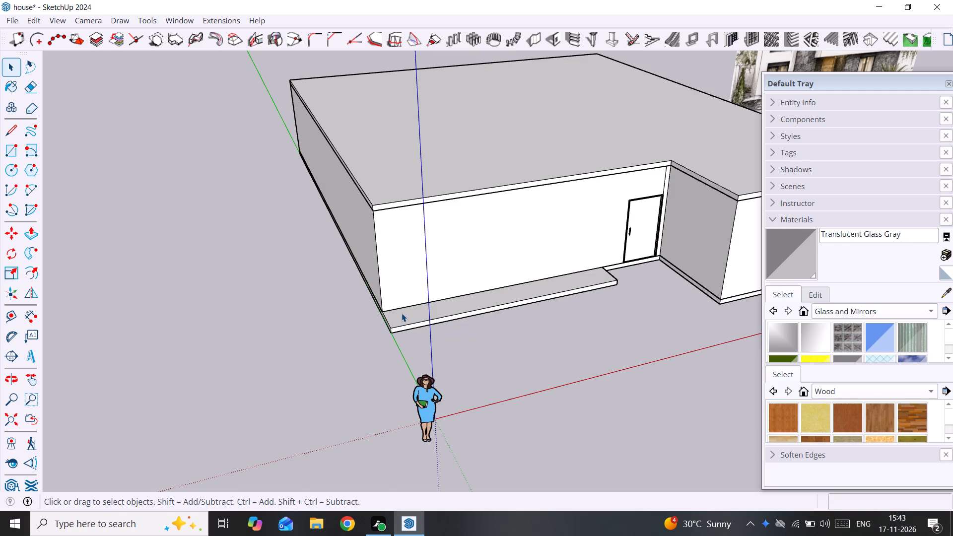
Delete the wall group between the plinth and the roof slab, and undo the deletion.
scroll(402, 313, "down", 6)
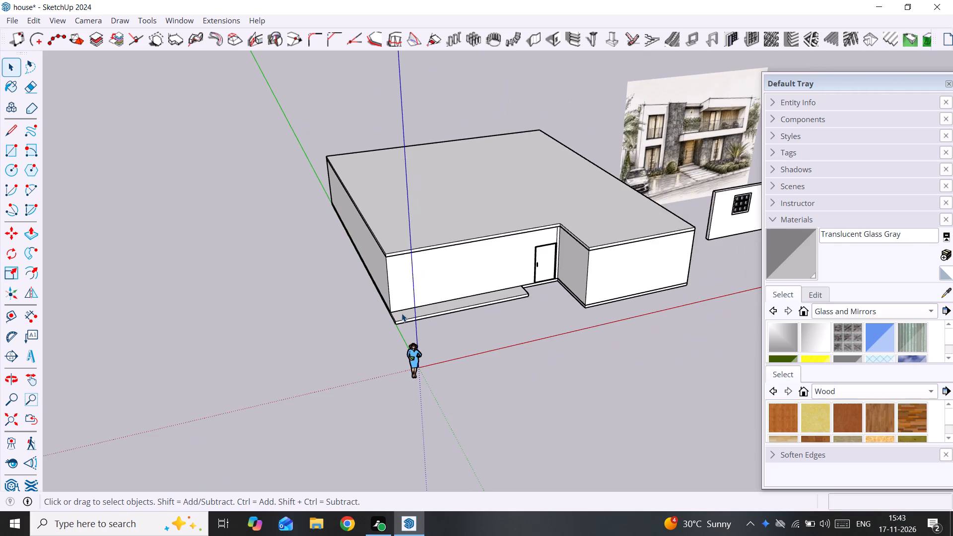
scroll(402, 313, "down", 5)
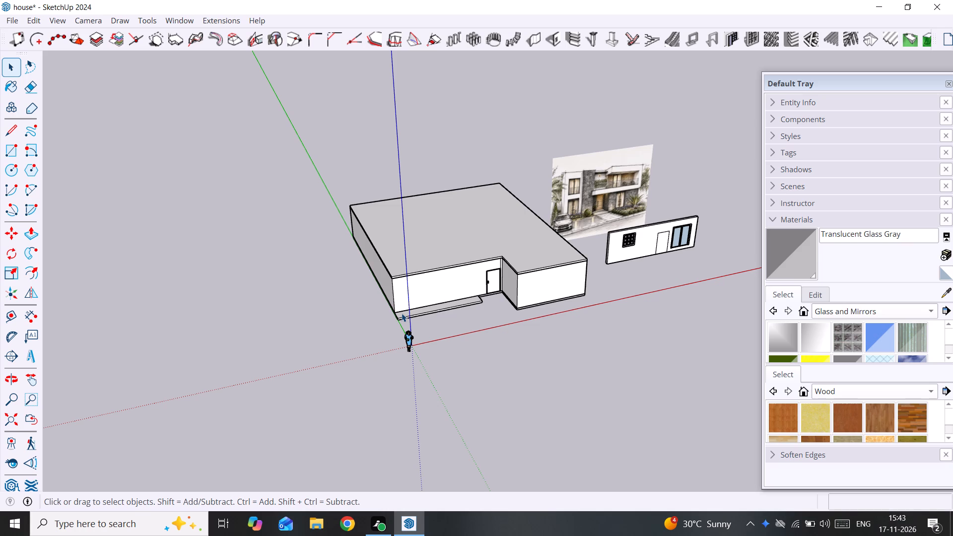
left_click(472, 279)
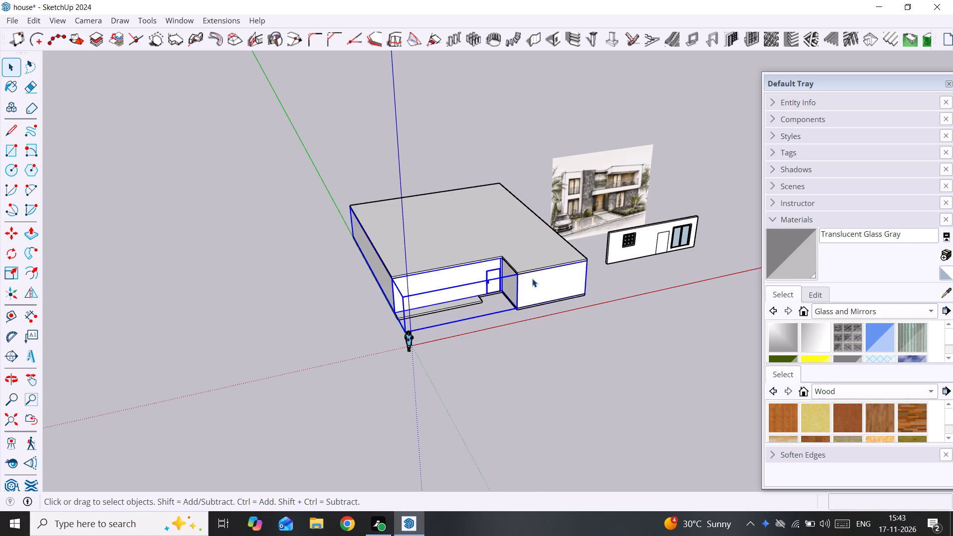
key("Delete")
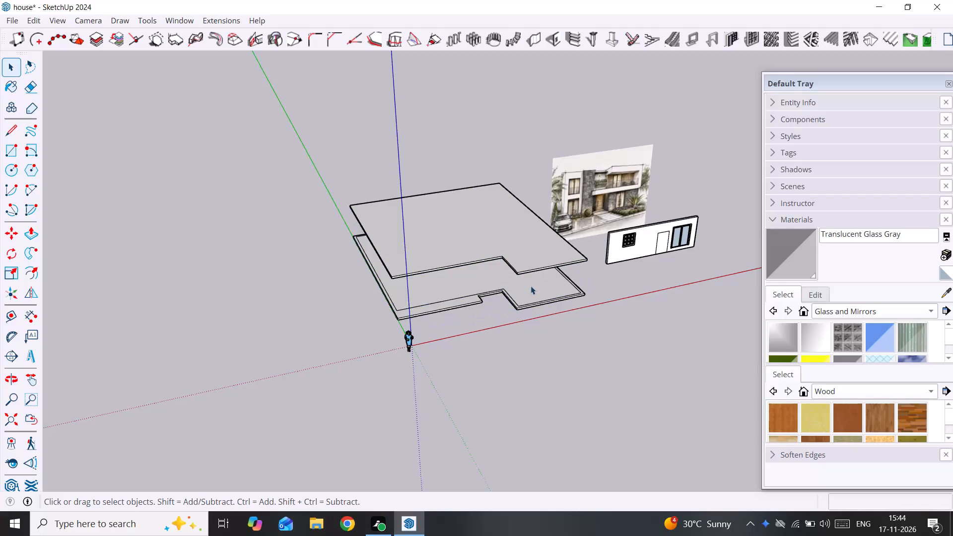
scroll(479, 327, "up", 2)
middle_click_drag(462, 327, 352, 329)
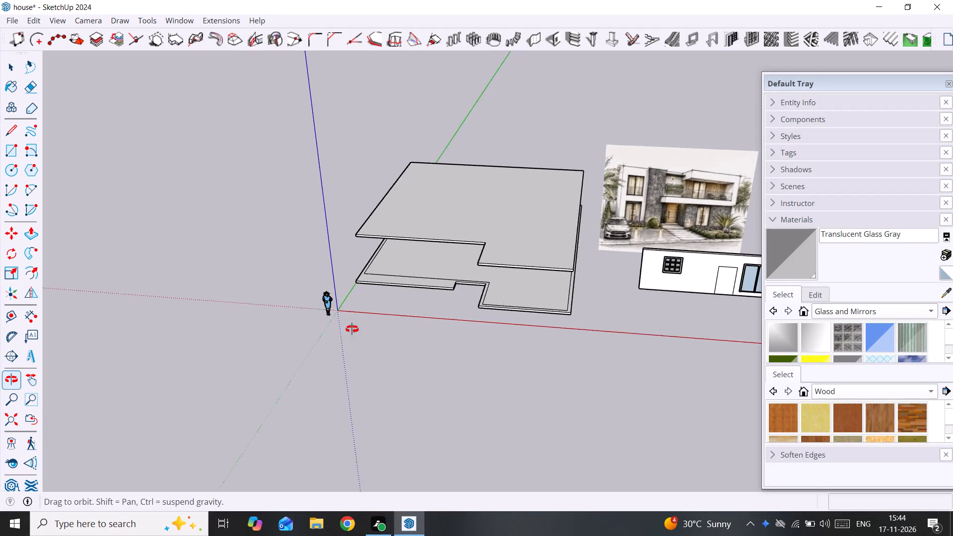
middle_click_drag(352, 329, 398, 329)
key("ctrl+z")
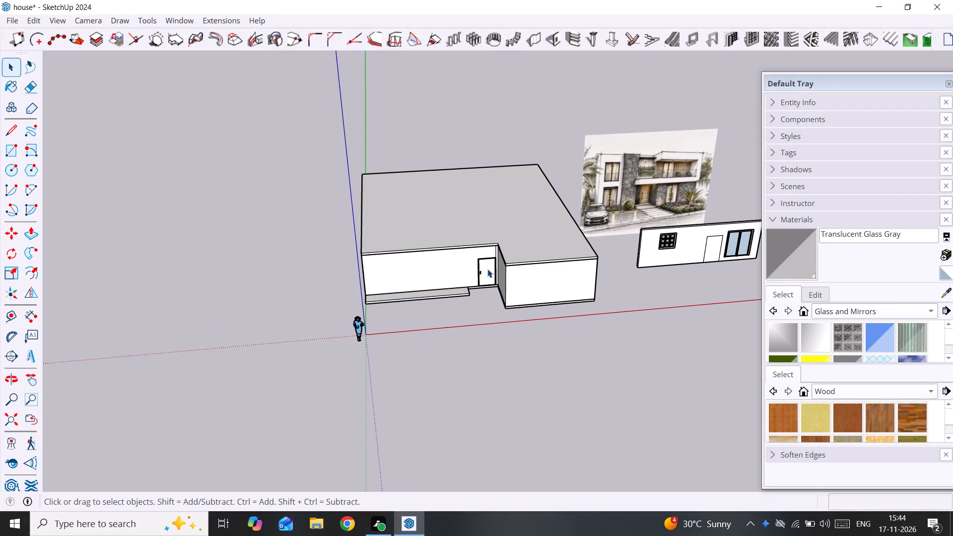
Copy the door with its frame and handle from inside the wall group to the clipboard.
scroll(487, 269, "up", 8)
left_click(487, 269)
double_click(480, 266)
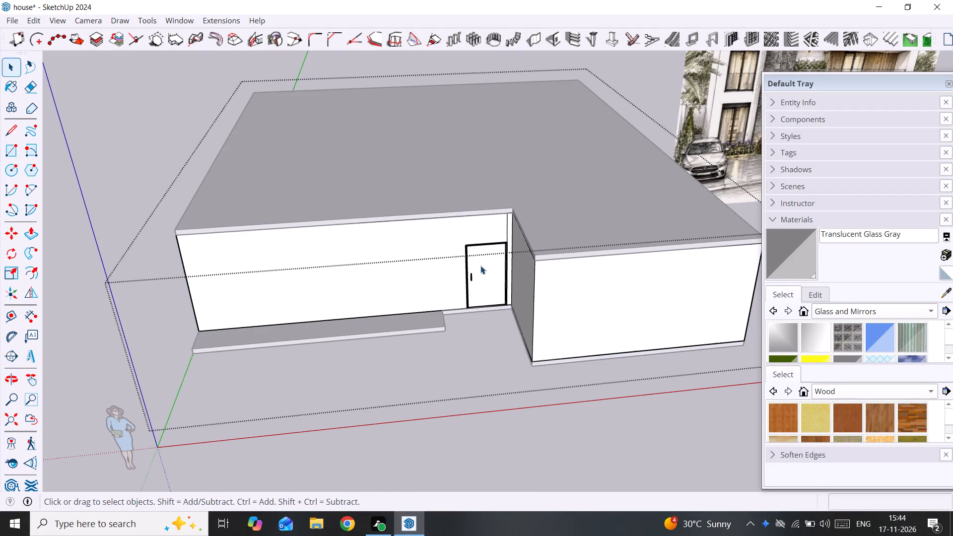
left_click(480, 266)
scroll(459, 290, "up", 2)
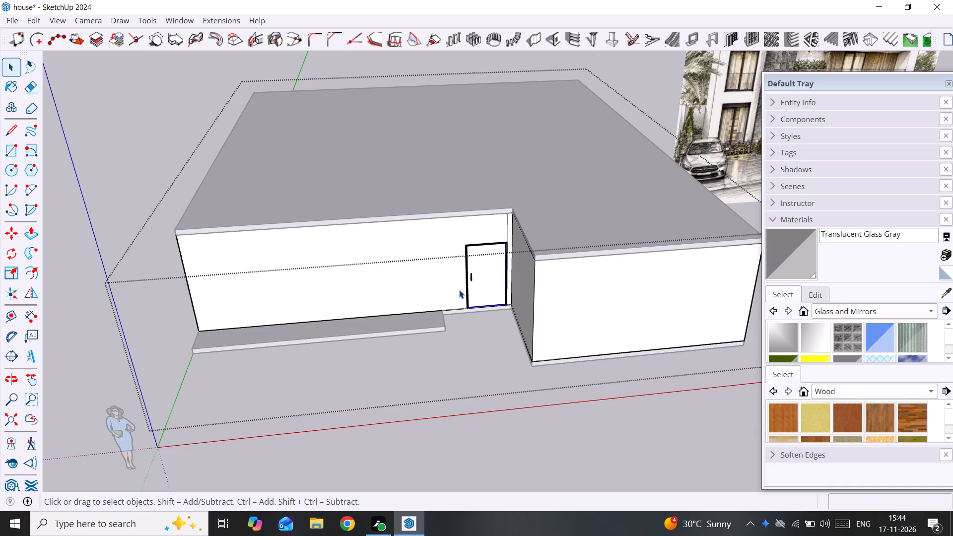
scroll(459, 290, "up", 12)
left_click(490, 350, "ctrl")
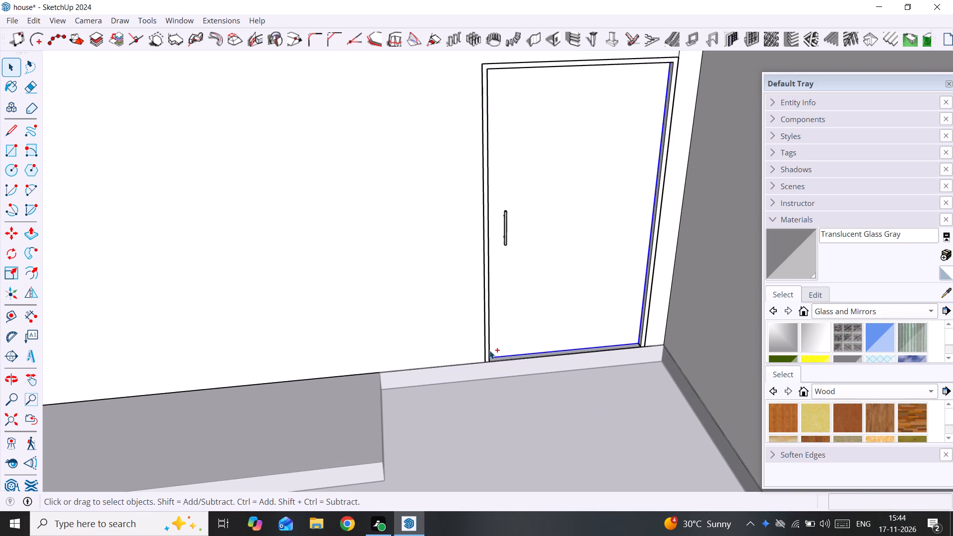
left_click(505, 216, "ctrl")
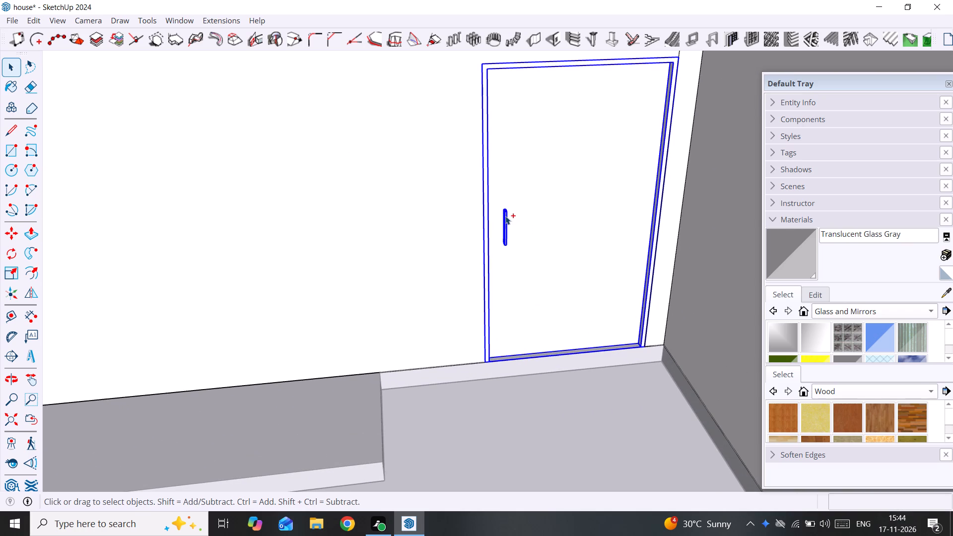
key("ctrl+c")
key("ctrl+c")
key("ctrl+c")
key("ctrl+c")
key("ctrl+c")
key("ctrl+c")
key("ctrl+c")
key("ctrl+c")
key("ctrl+c")
key("ctrl+c")
key("ctrl+c")
key("ctrl+c")
key("ctrl+c")
key("ctrl+c")
key("ctrl+c")
key("ctrl+c")
Close the wall group and delete it from between the plinth and the roof slab.
scroll(505, 216, "down", 20)
key("space")
left_click(508, 384)
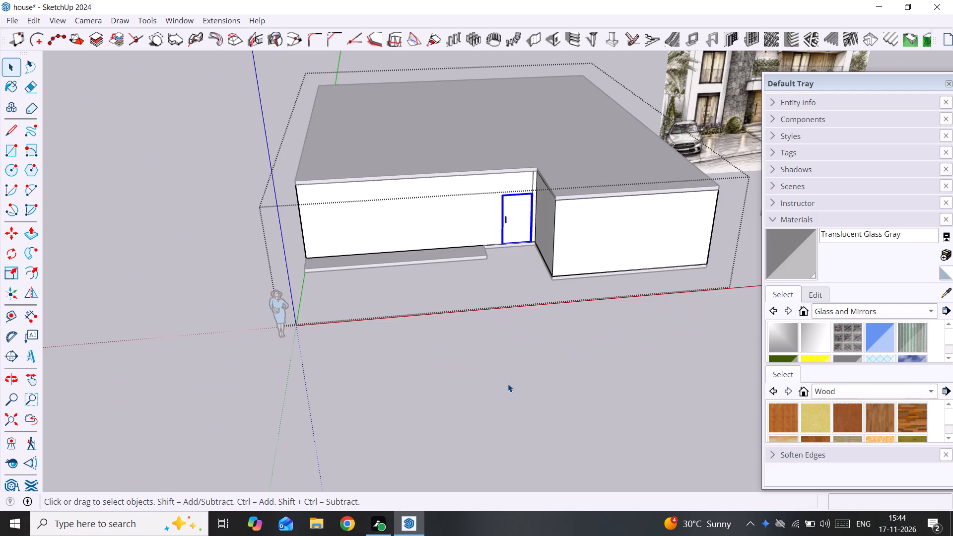
left_click(593, 212)
key("Delete")
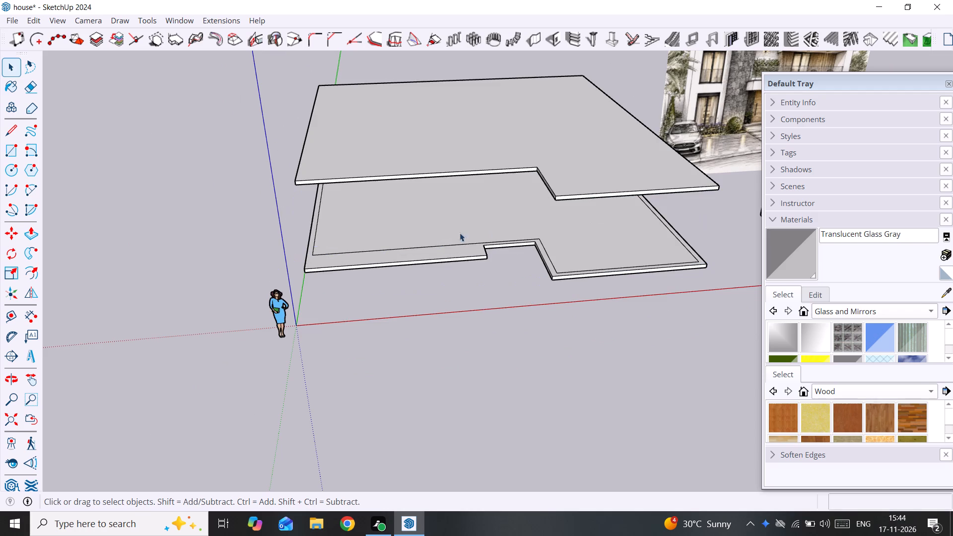
Examine the entrance in the reference facade image and compare it with the outline of the plinth and roof slab.
scroll(304, 255, "up", 1)
scroll(304, 255, "down", 2)
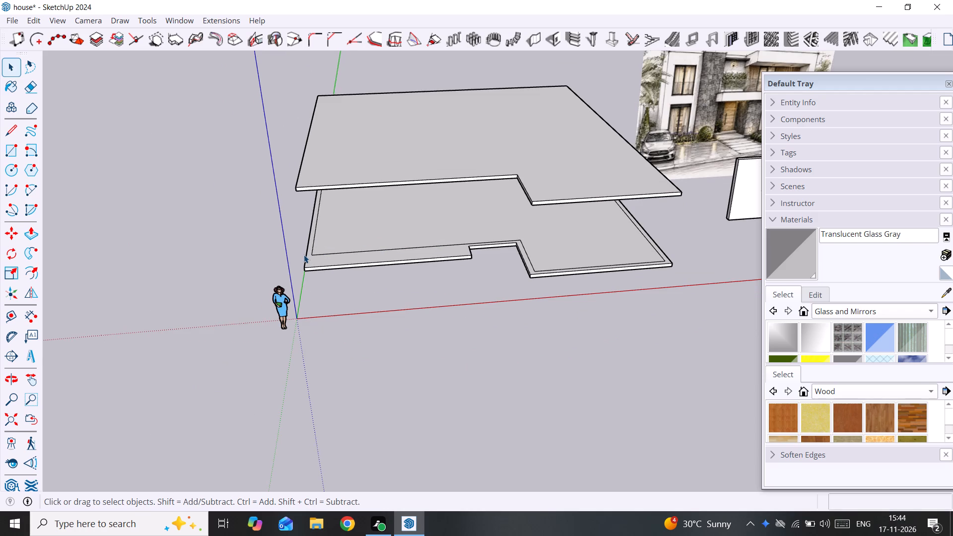
scroll(304, 255, "down", 4)
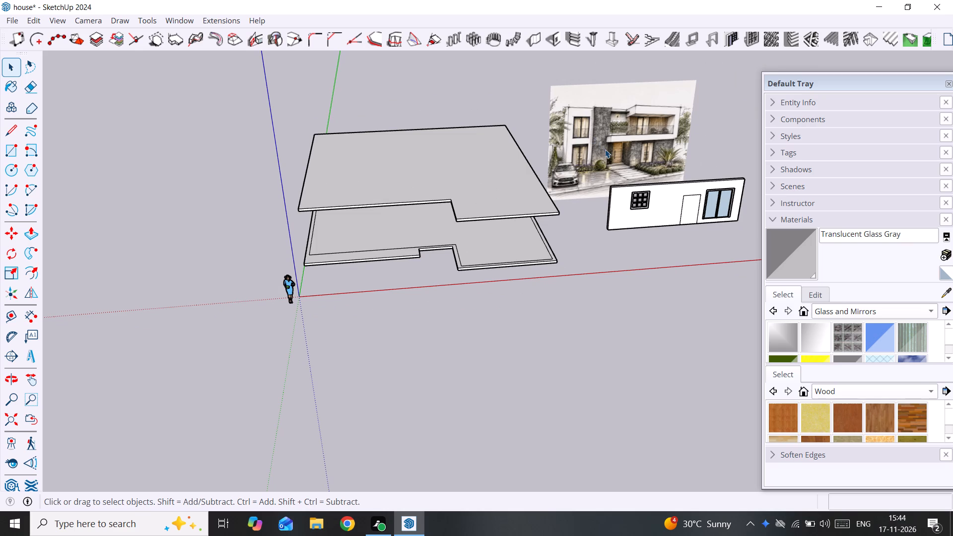
scroll(605, 149, "up", 9)
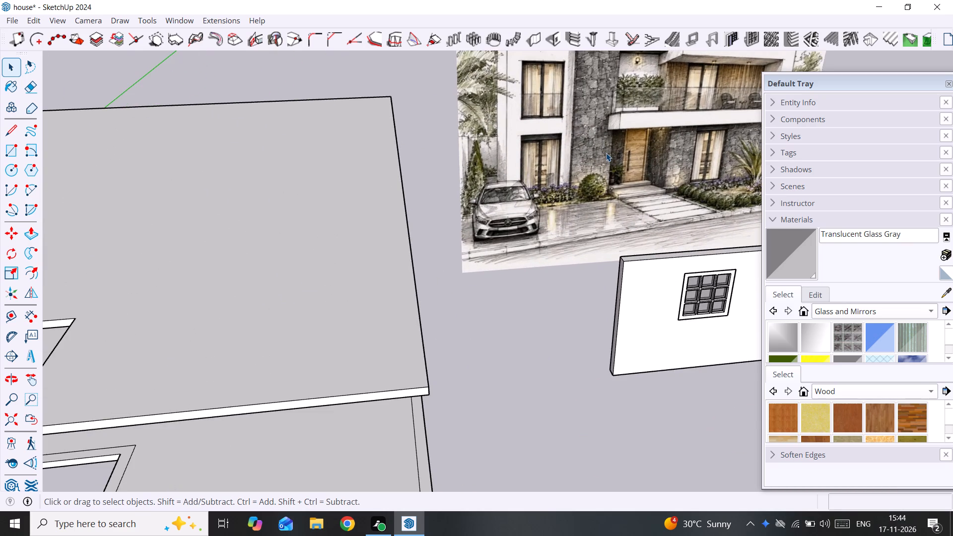
scroll(606, 153, "down", 6)
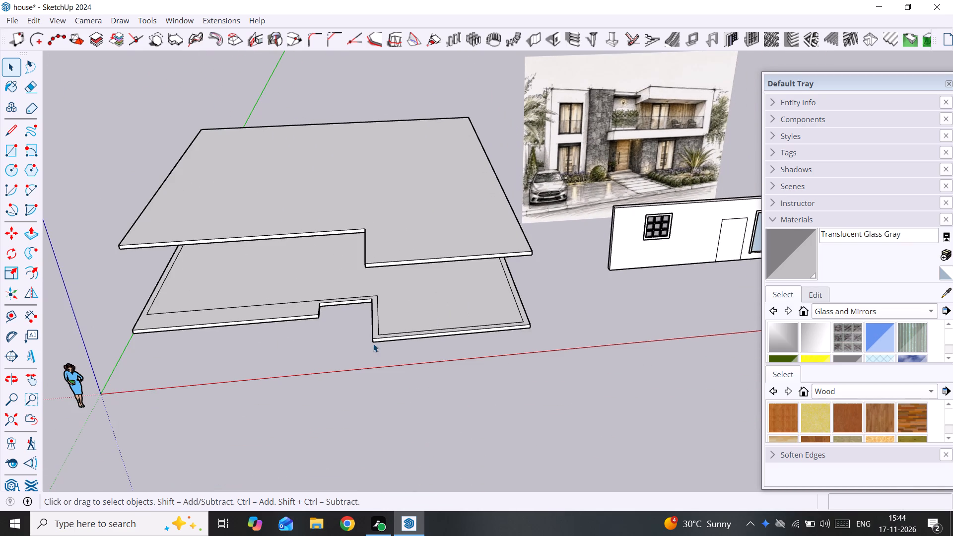
middle_click_drag(382, 330, 409, 328)
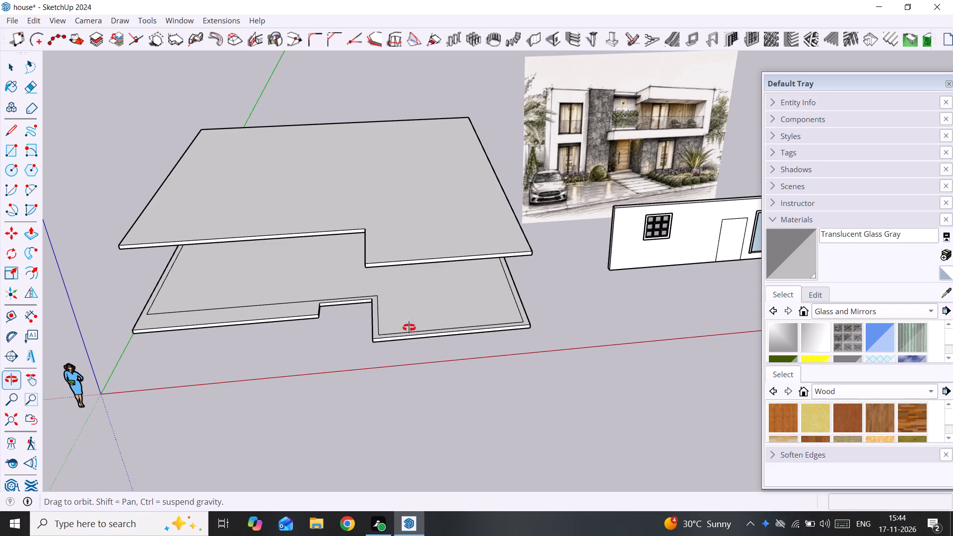
Paste the copied door with its frame and handle on the open ground beside the plinth.
middle_click_drag(409, 328, 521, 297)
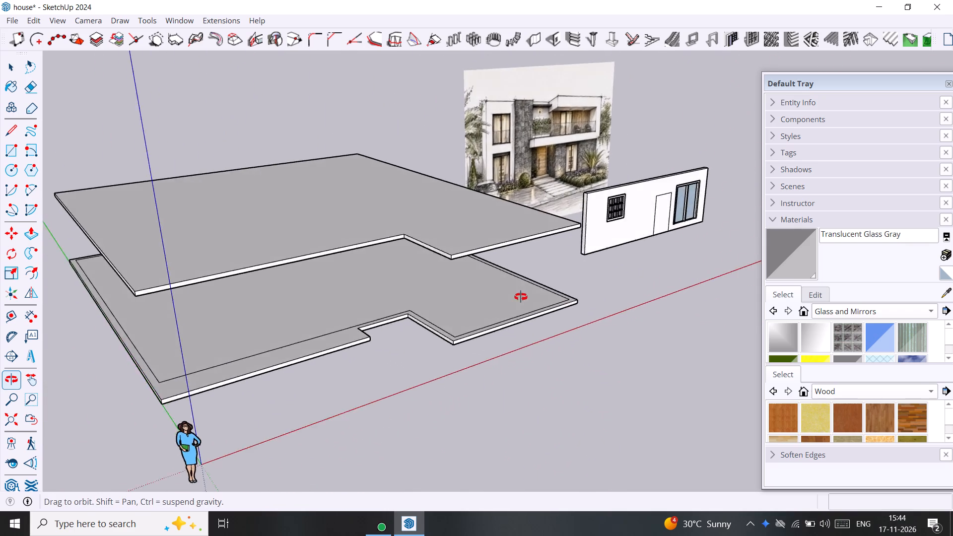
middle_click_drag(521, 297, 386, 288)
scroll(407, 272, "down", 4)
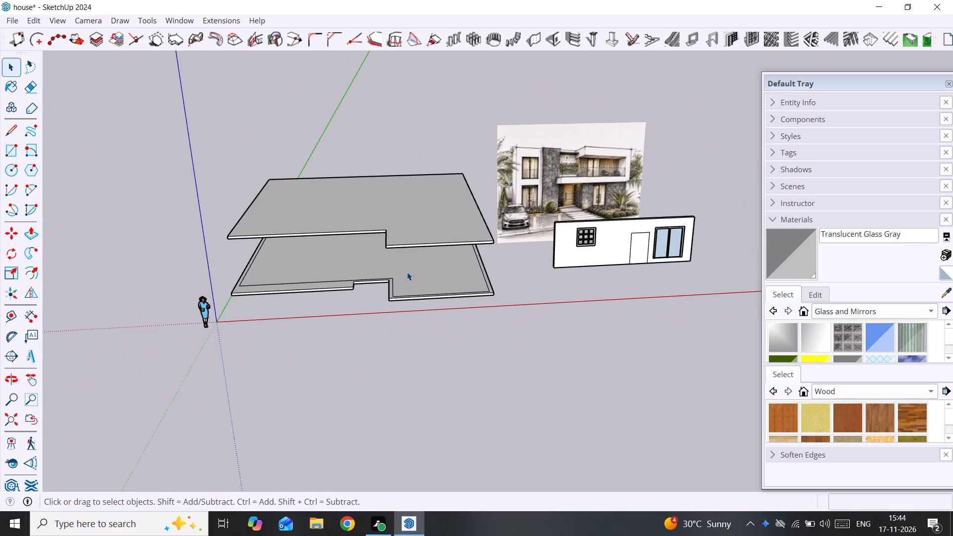
scroll(407, 272, "down", 4)
middle_click_drag(412, 277, 451, 322)
scroll(416, 306, "up", 9)
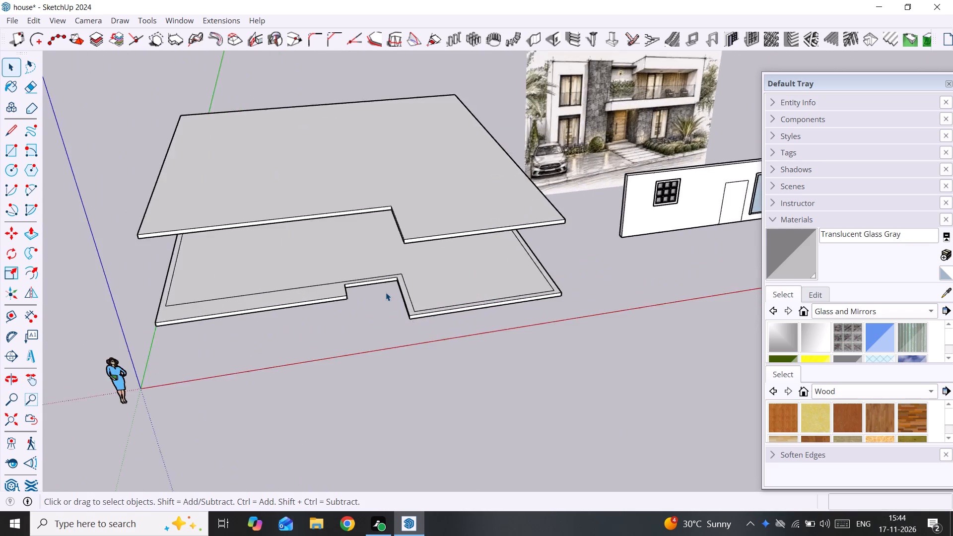
scroll(386, 292, "up", 3)
middle_click_drag(386, 292, 495, 299)
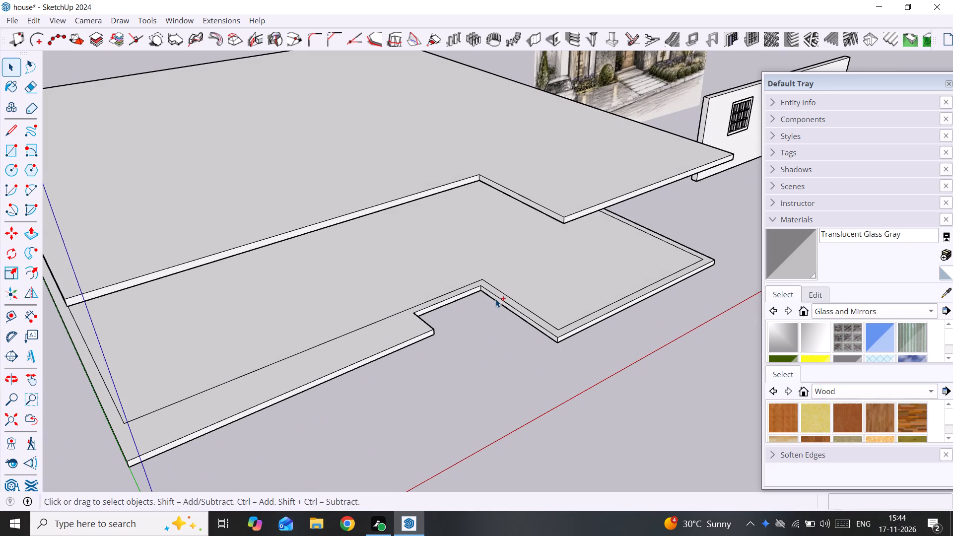
key("ctrl+v")
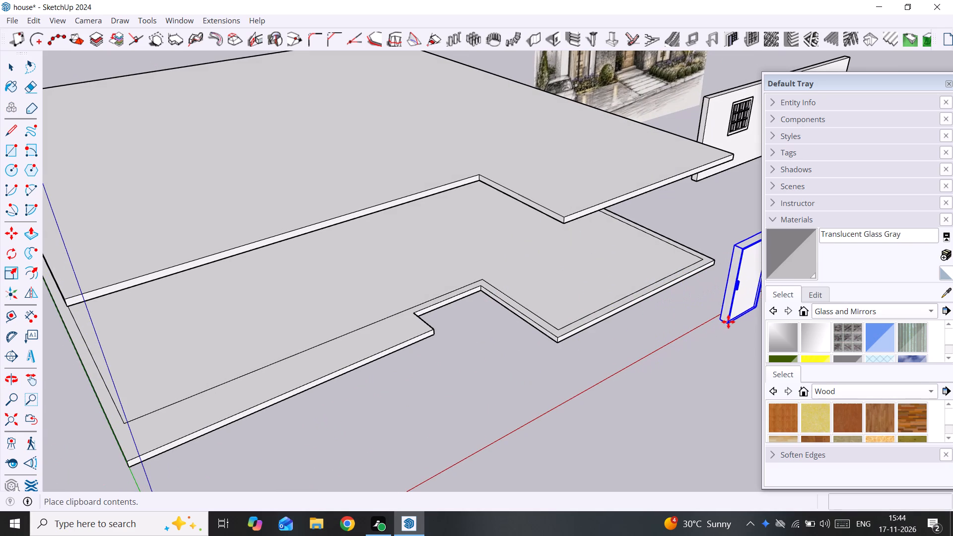
left_click(736, 302)
key("space")
left_click(717, 344)
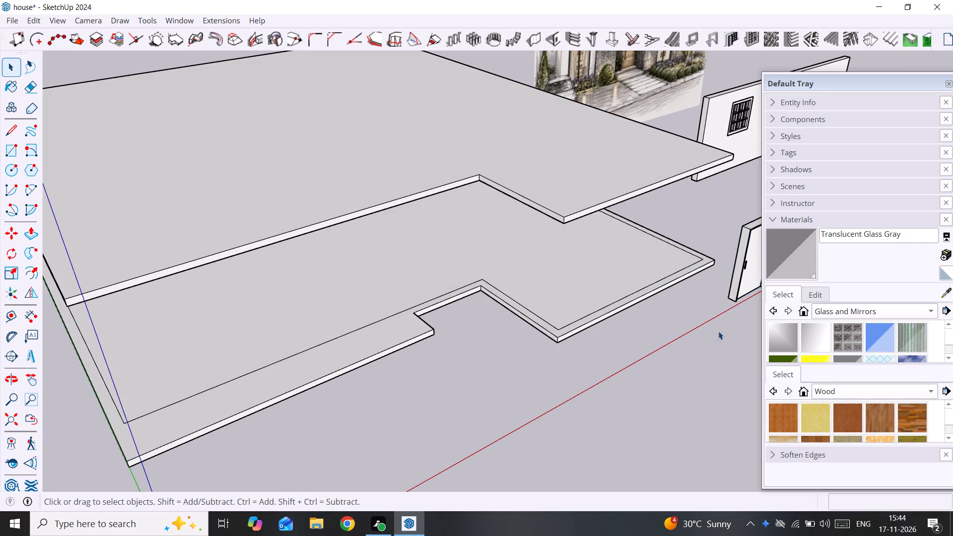
Measure the side edge of the plinth's entrance recess from the inner corner toward the front corner.
scroll(729, 304, "up", 4)
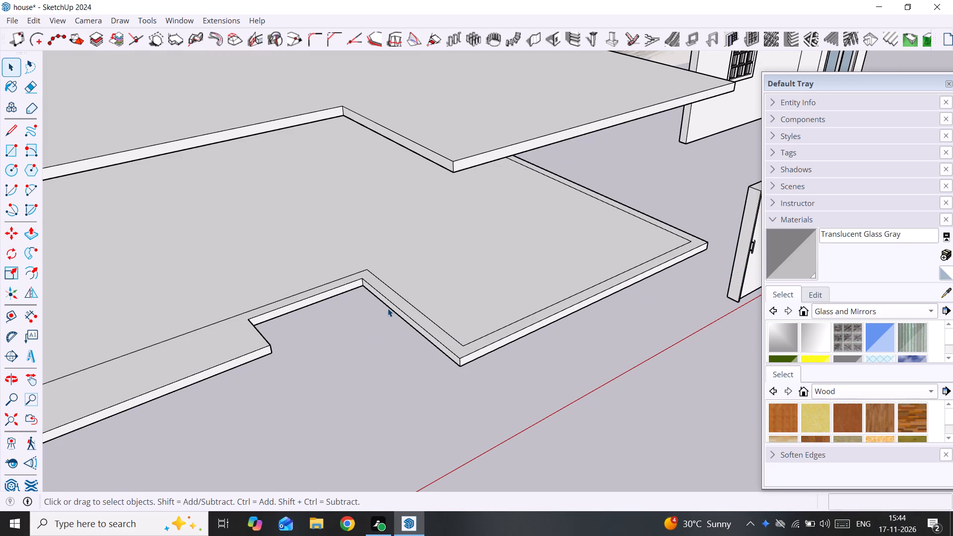
scroll(378, 307, "up", 2)
middle_click_drag(378, 307, 432, 307)
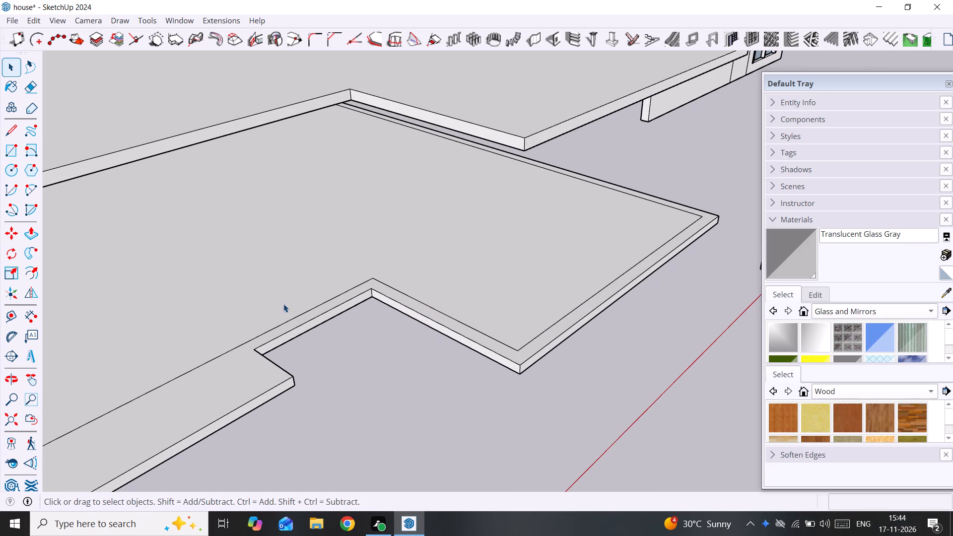
key("t")
left_click(369, 291)
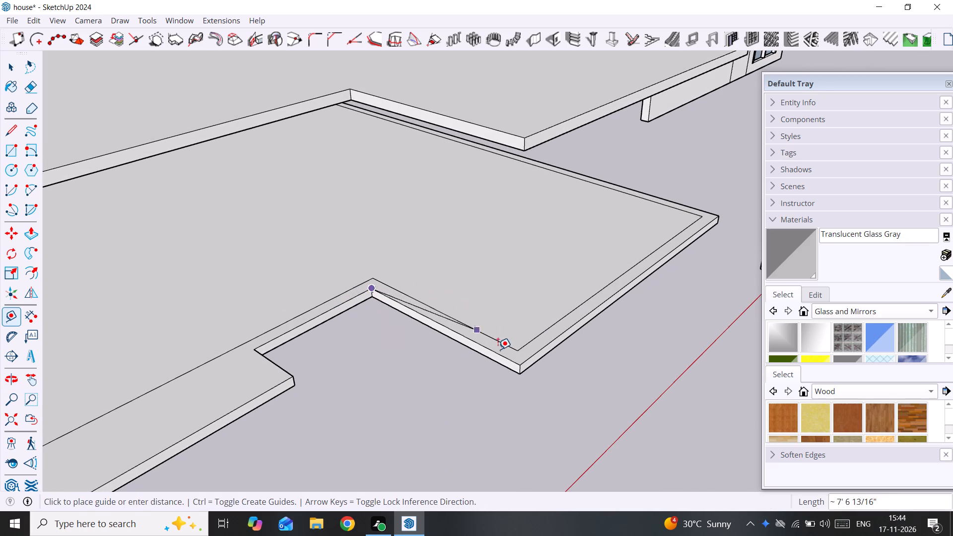
key("space")
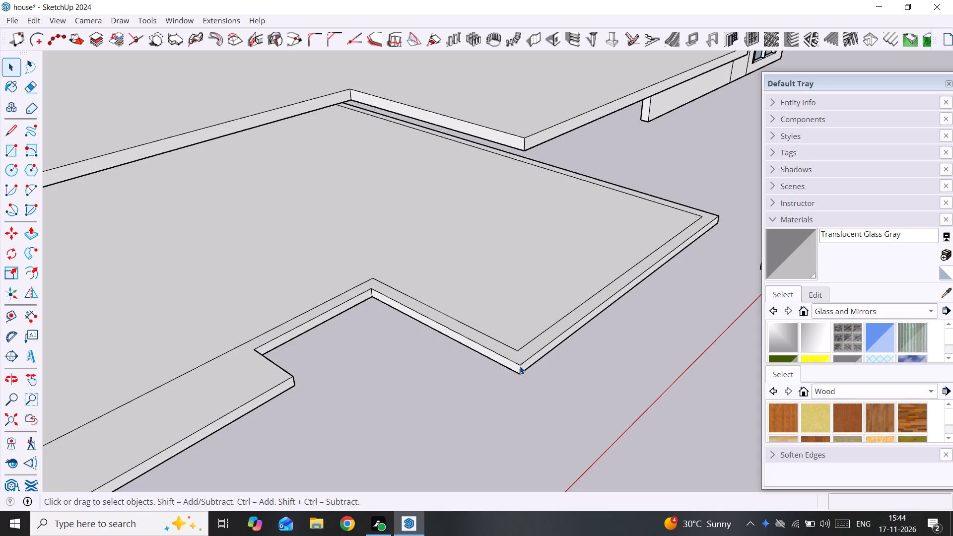
Set up a 1001bit vertical wall with a thickness of 9" and a height of 10'.
scroll(520, 366, "down", 16)
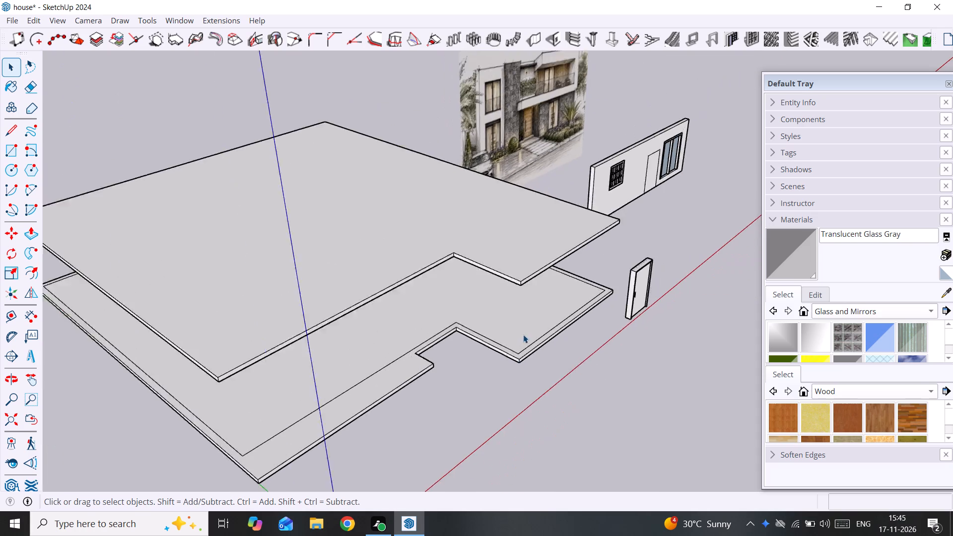
middle_click_drag(525, 326, 571, 228, "shift")
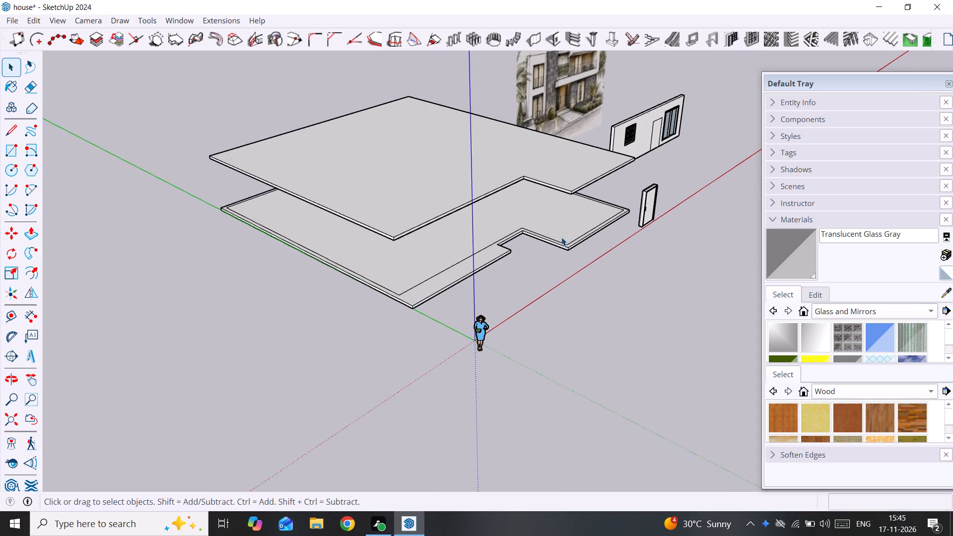
scroll(310, 255, "up", 3)
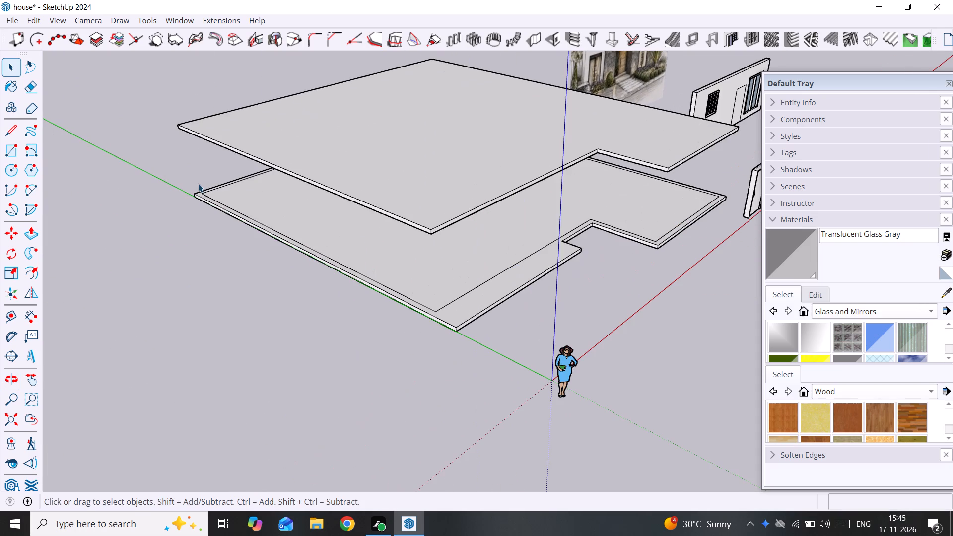
middle_click_drag(239, 189, 371, 226)
scroll(194, 265, "up", 4)
scroll(136, 279, "up", 3)
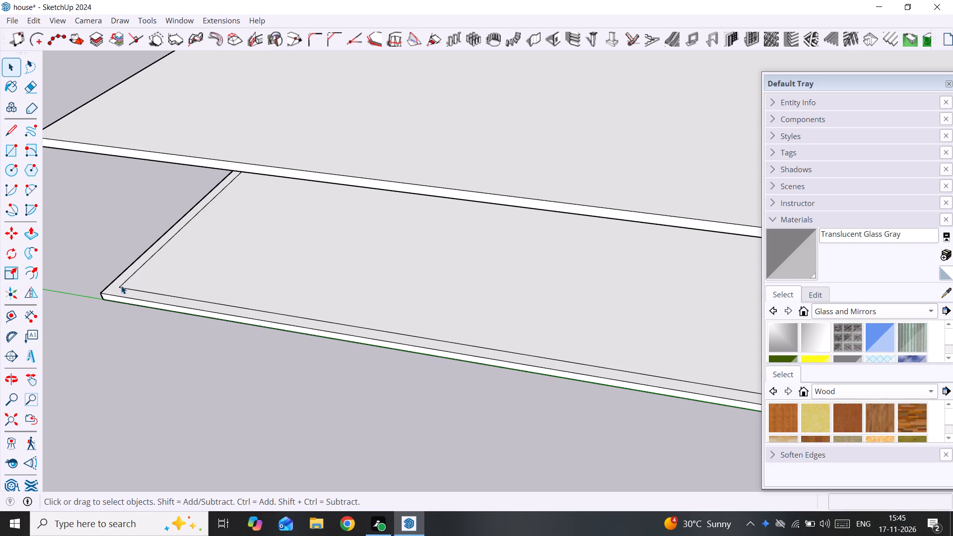
left_click(536, 41)
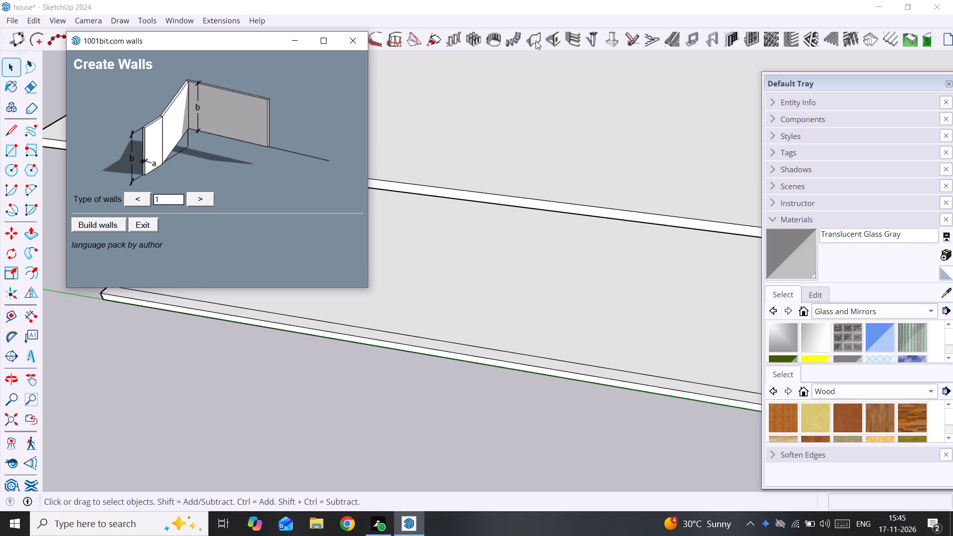
left_click(105, 225)
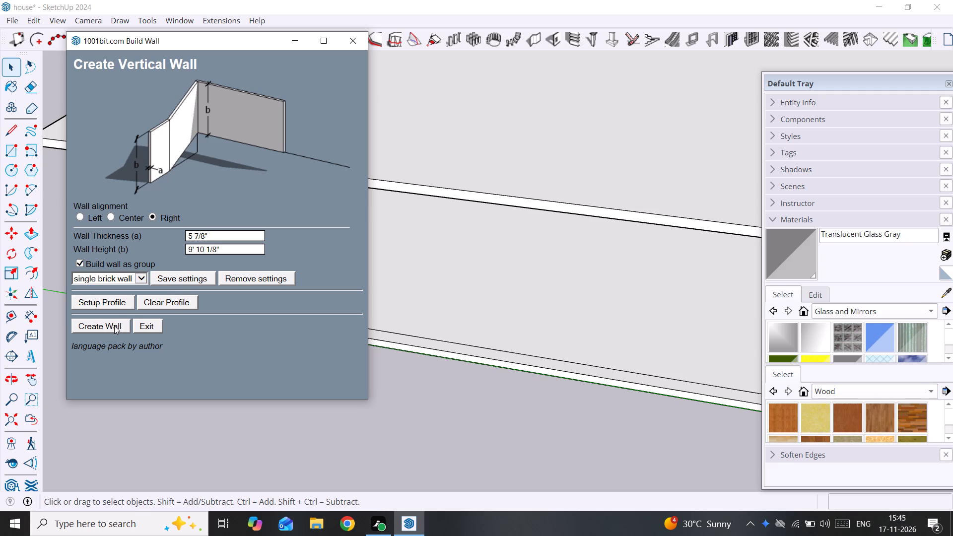
left_click(210, 236)
key("BackSpace")
type("9\"")
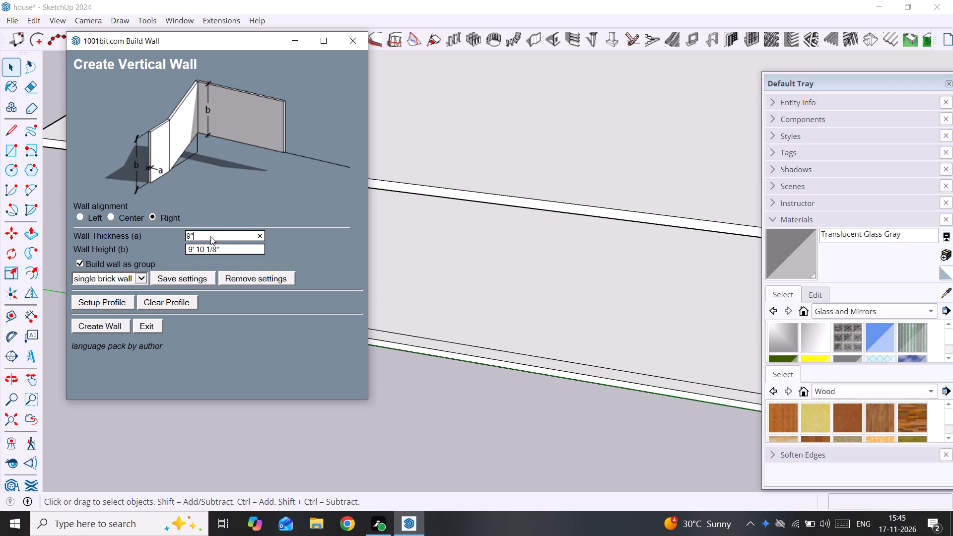
key("Return")
scroll(210, 236, "up", 1)
left_click(245, 249)
key("BackSpace")
type("10'")
key("Return")
left_click(114, 326)
Trace the wall path from the plinth's rear corner along the 53' side edge, then 23' along the front to the entrance recess.
left_click(101, 289)
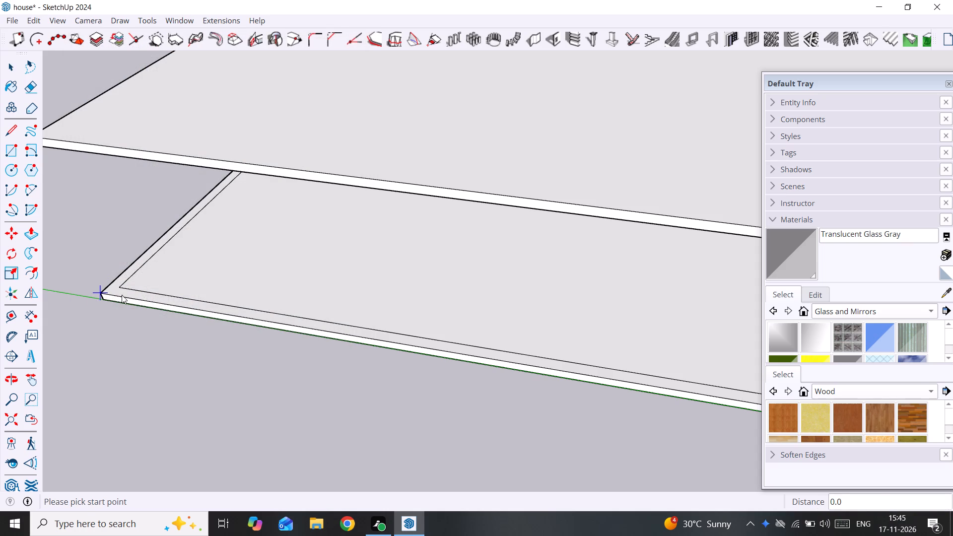
scroll(217, 311, "down", 11)
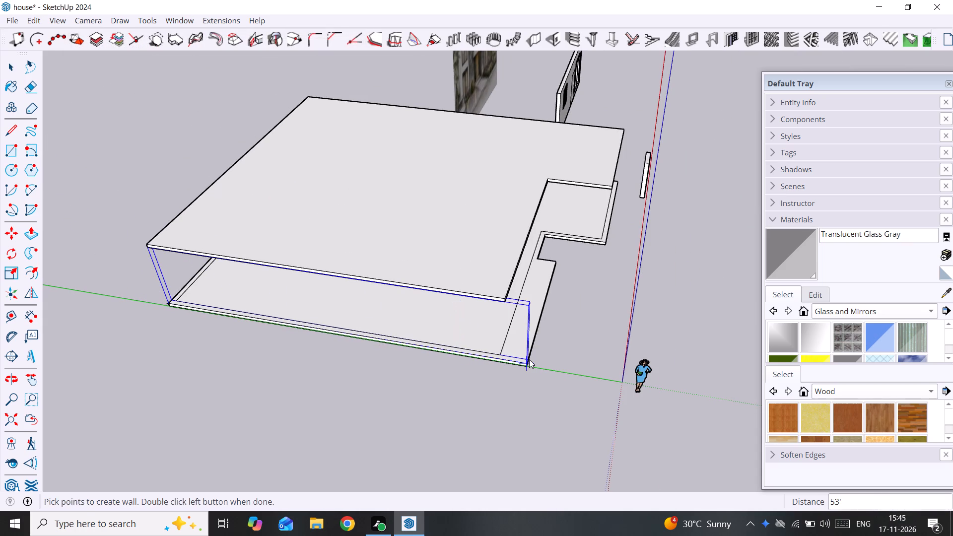
scroll(529, 361, "up", 20)
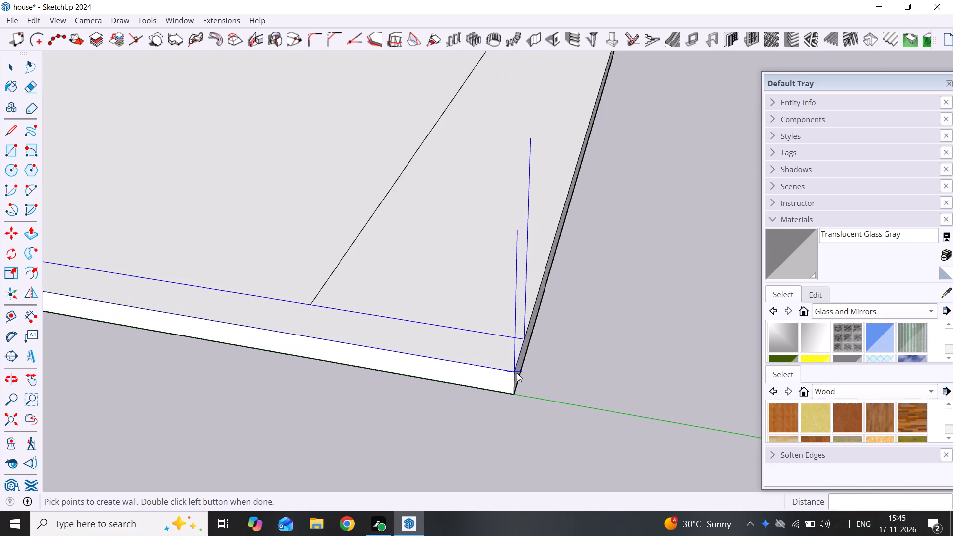
left_click(512, 376)
scroll(552, 235, "down", 8)
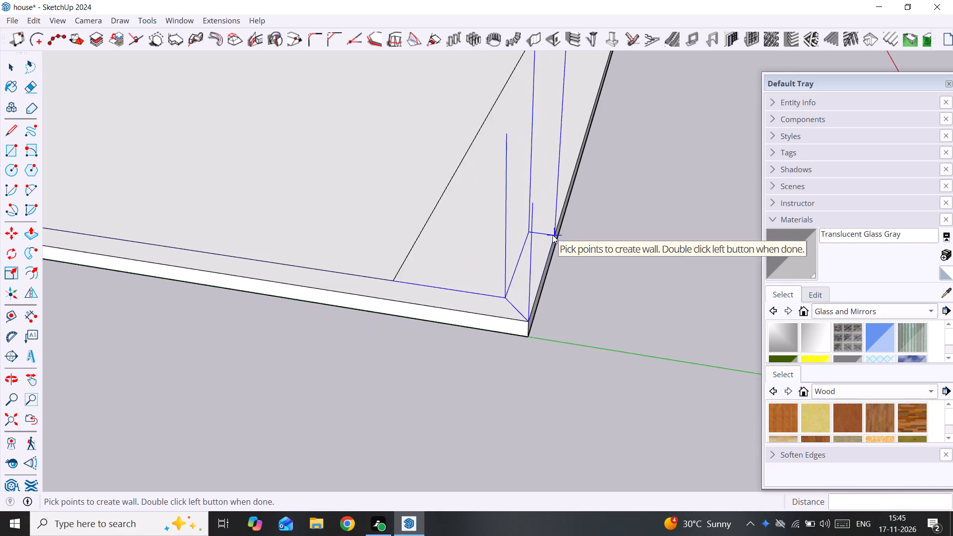
scroll(552, 235, "down", 2)
middle_click_drag(551, 237, 272, 269)
scroll(286, 272, "down", 5)
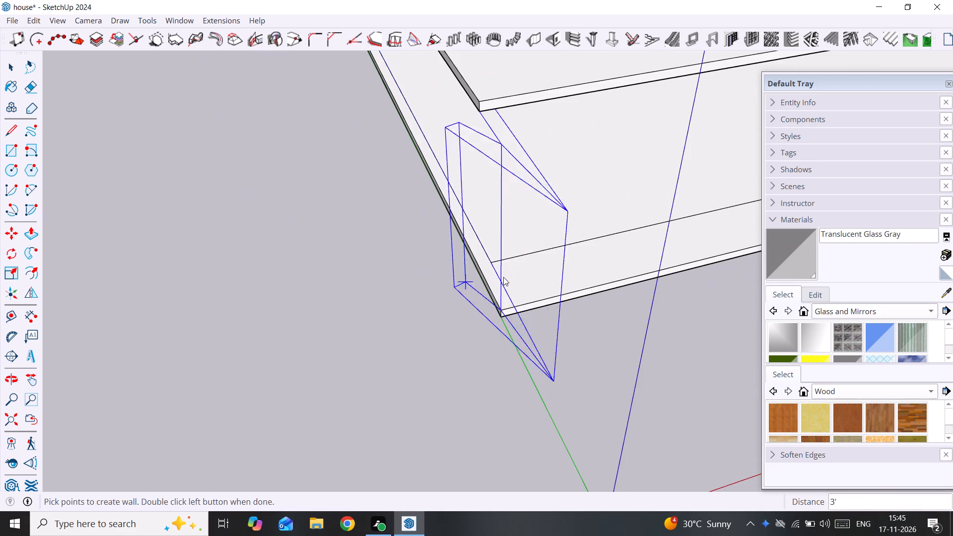
middle_click_drag(594, 283, 145, 401)
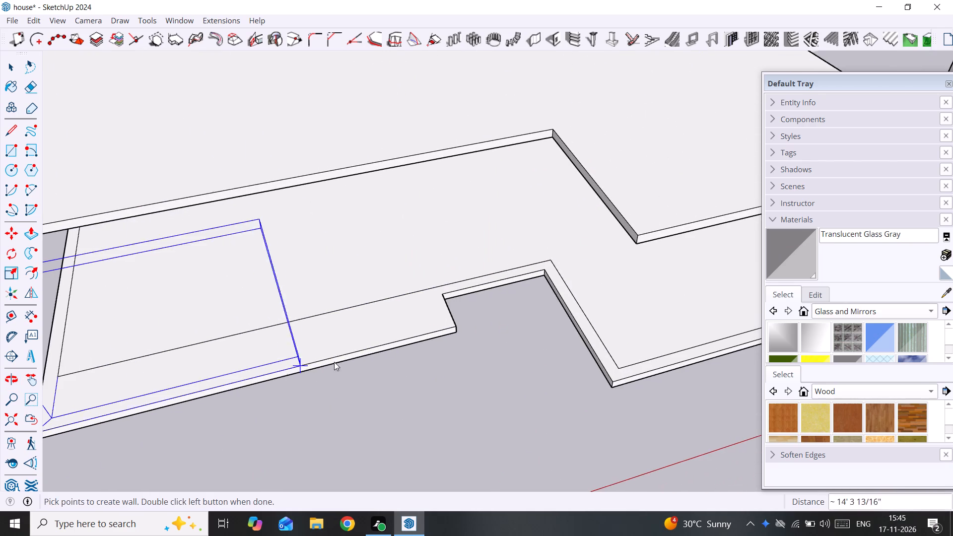
scroll(411, 348, "up", 8)
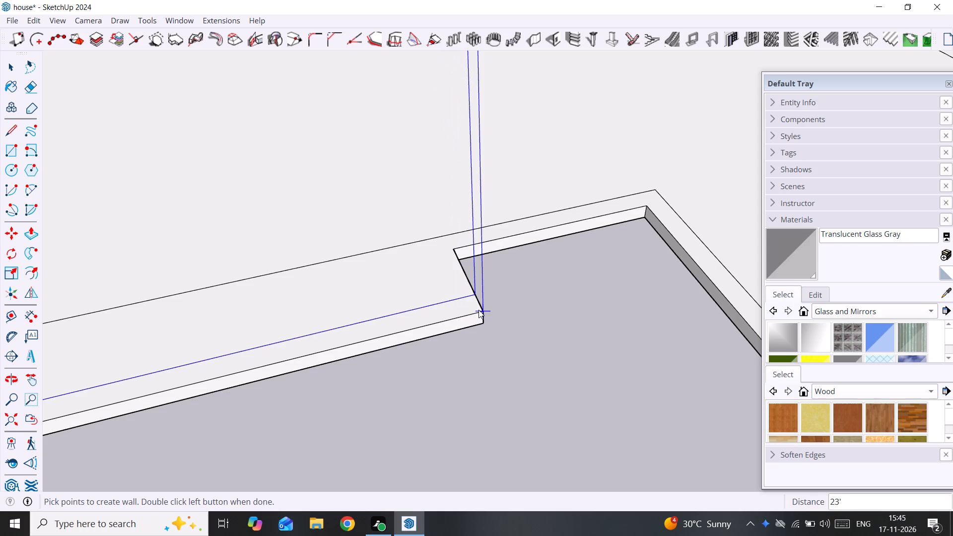
left_click(478, 310)
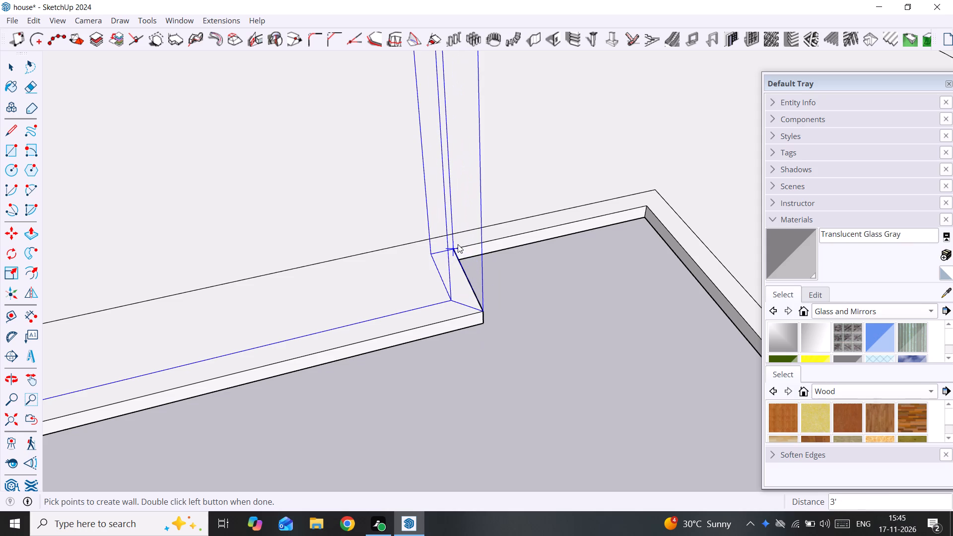
Continue the wall path around the entrance recess, 3' inward, 7' across, and back out to the projecting front corner.
left_click(455, 244)
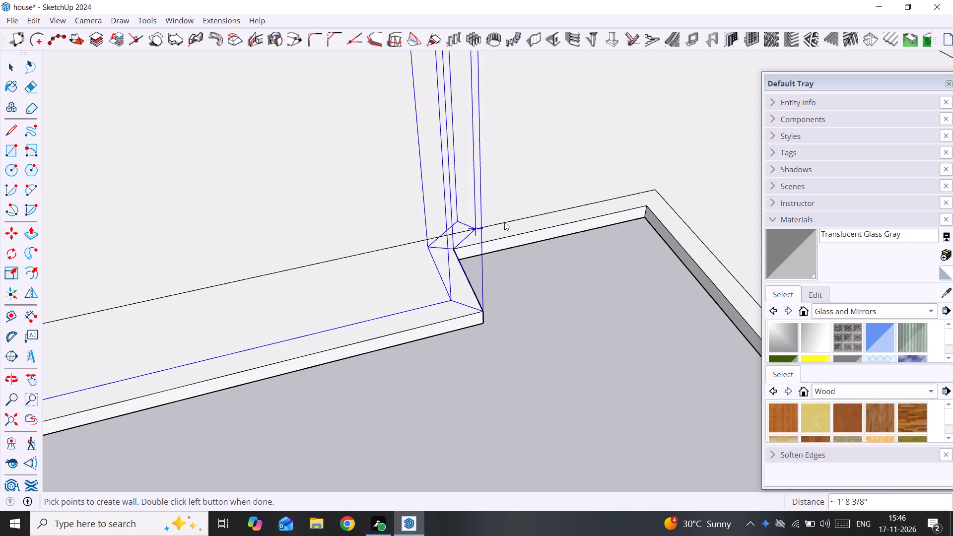
left_click(643, 202)
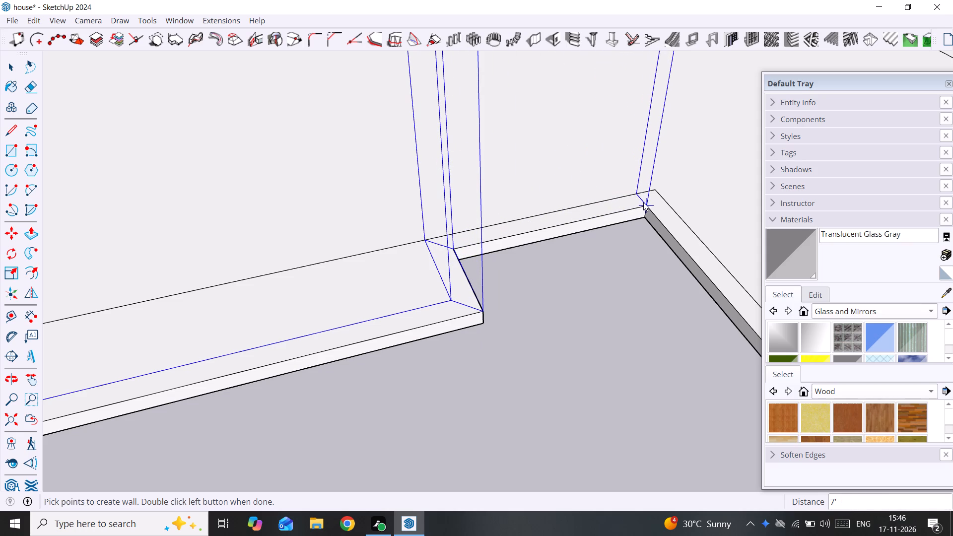
scroll(690, 268, "down", 15)
middle_click_drag(683, 270, 479, 267, "shift")
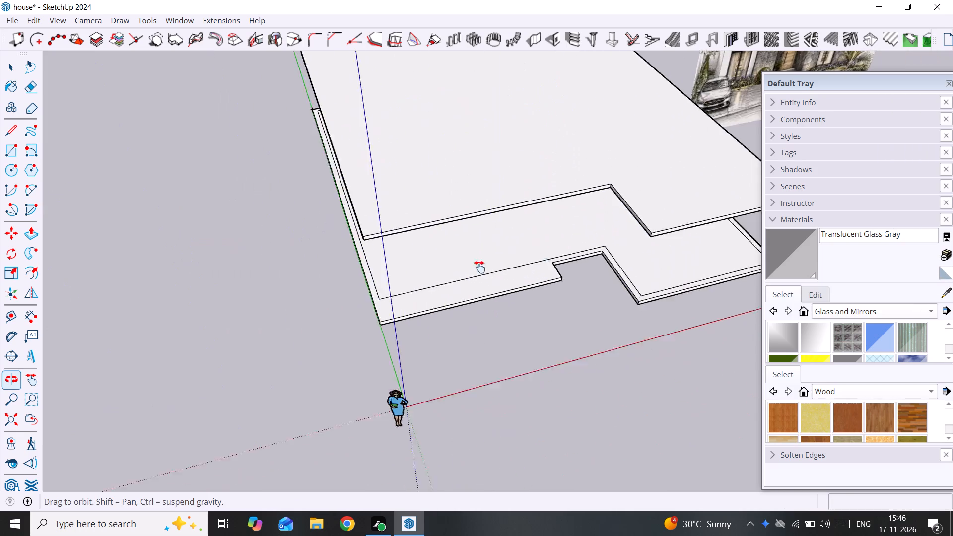
middle_click_drag(479, 267, 303, 247, "shift")
scroll(320, 273, "up", 13)
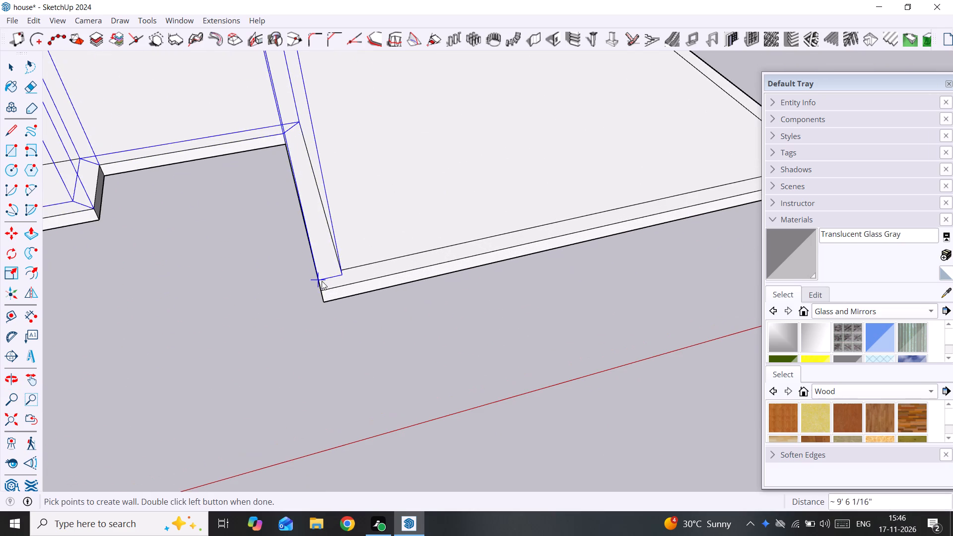
left_click(322, 288)
Continue the wall path from the projecting front corner along the projecting front edge to the plinth's outer front corner.
scroll(797, 130, "down", 1)
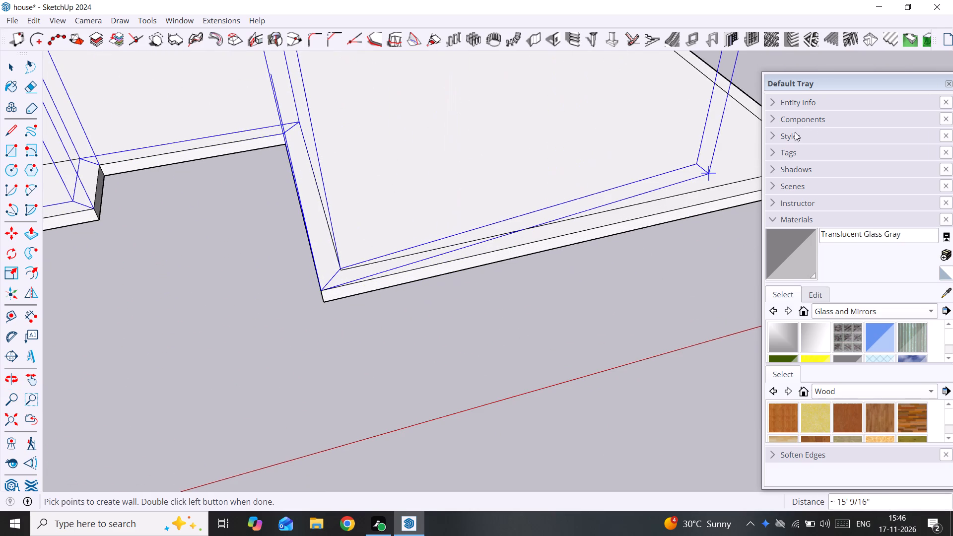
scroll(795, 132, "down", 2)
scroll(722, 189, "down", 6)
middle_click_drag(709, 194, 363, 308, "shift")
scroll(453, 269, "up", 3)
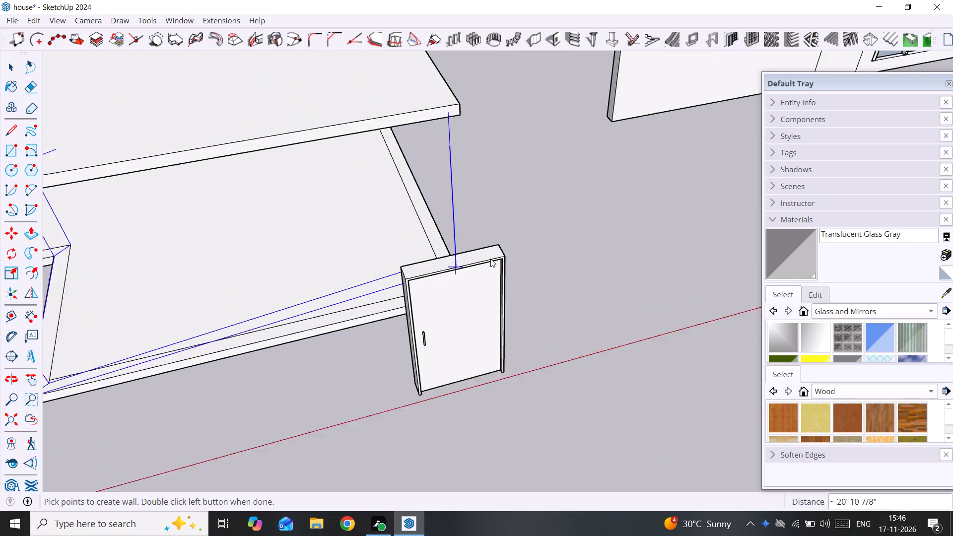
scroll(490, 259, "up", 4)
middle_click_drag(495, 258, 122, 327)
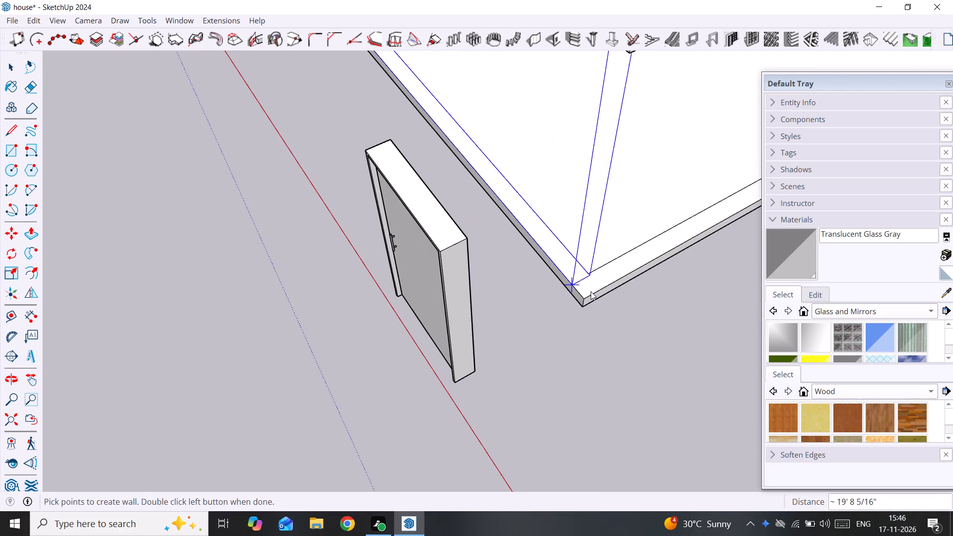
left_click(586, 296)
Continue the wall path along the plinth's other long side edge to the far rear corner.
scroll(649, 265, "down", 7)
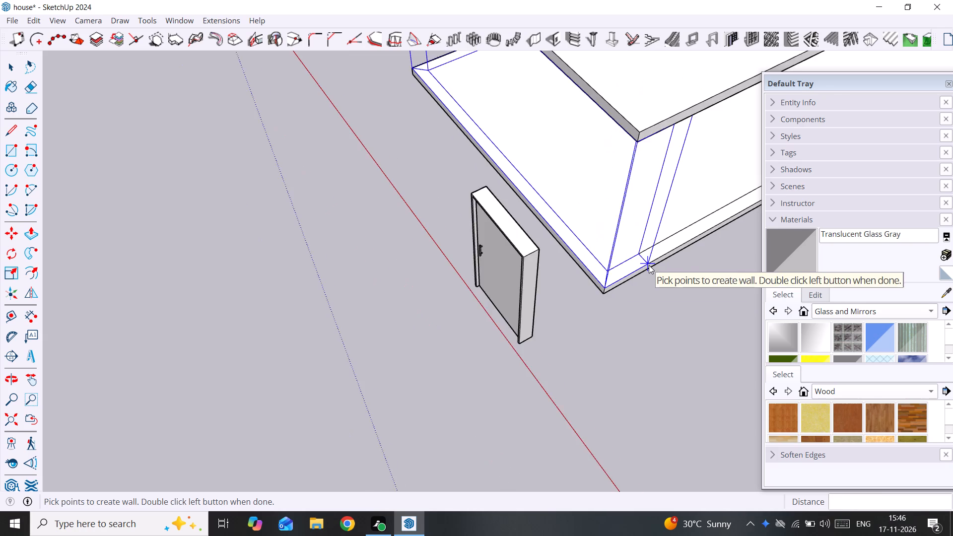
scroll(649, 265, "down", 8)
middle_click_drag(599, 288, 292, 394, "shift")
scroll(422, 369, "down", 1, "shift")
scroll(425, 320, "up", 5)
scroll(611, 235, "up", 3)
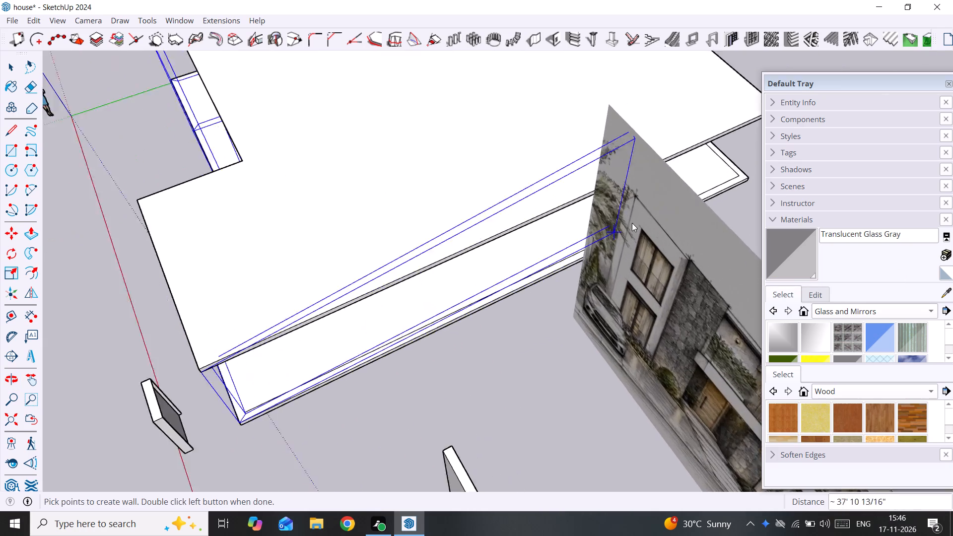
middle_click_drag(632, 223, 246, 400)
scroll(497, 308, "up", 5)
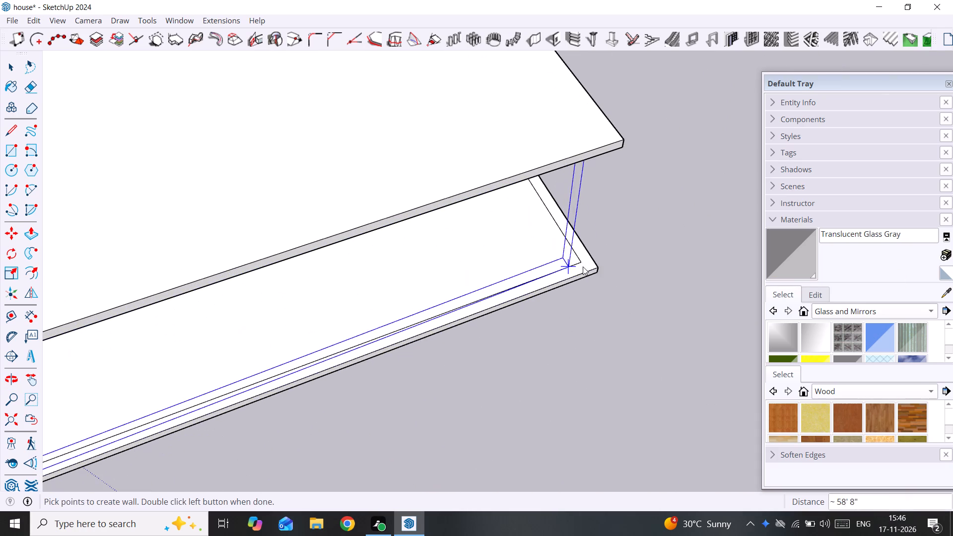
left_click(598, 265)
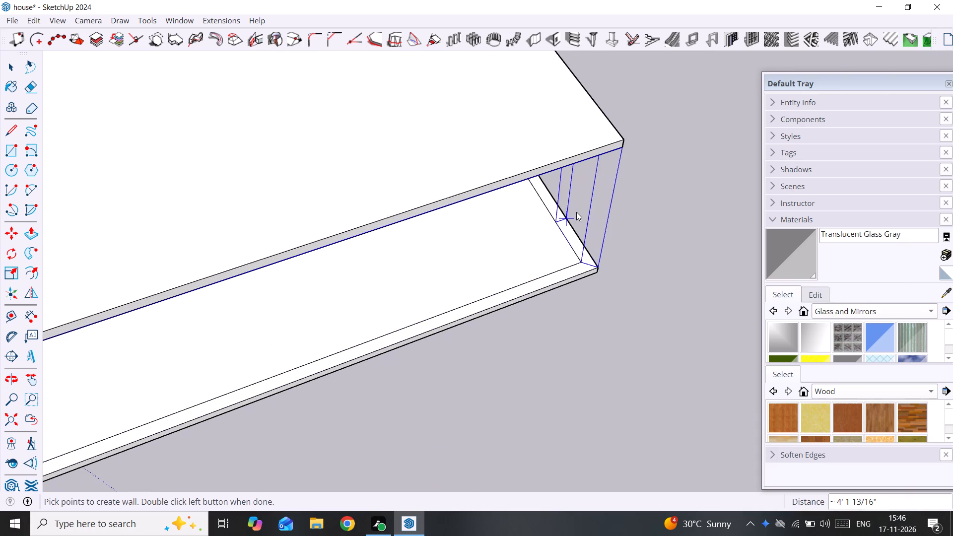
Finish the wall path 49' 3" along the rear edge, ending at the first side wall's inner face.
scroll(576, 212, "down", 5)
middle_click_drag(630, 242, 0, 233)
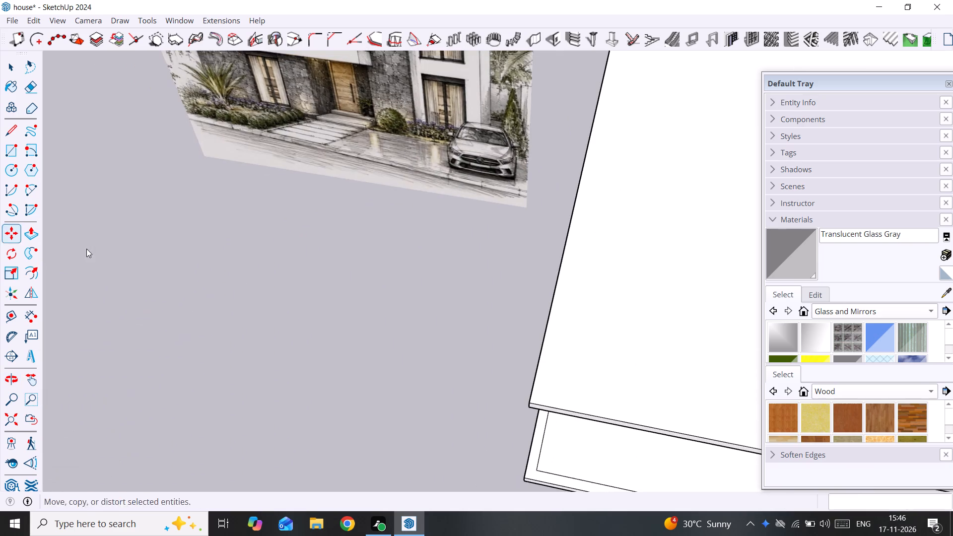
scroll(427, 332, "down", 16)
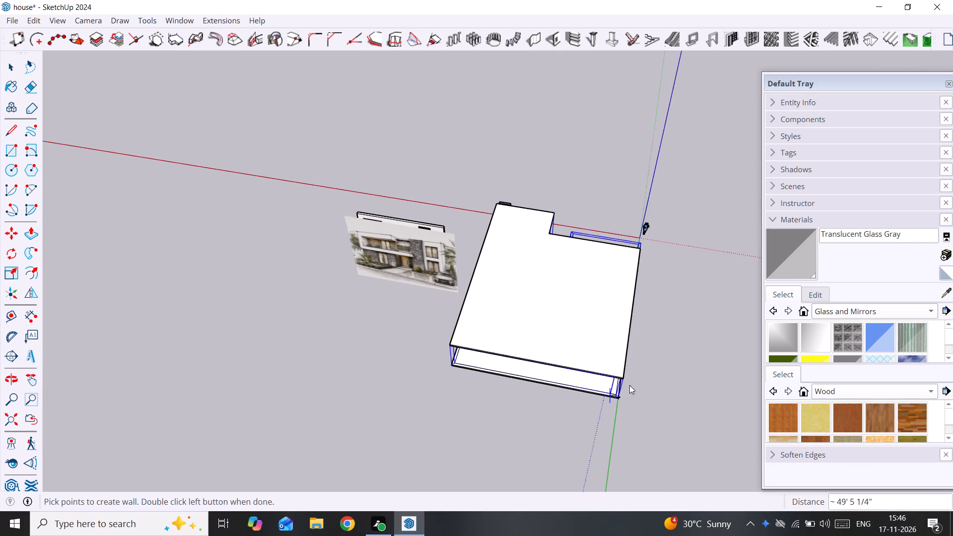
scroll(631, 386, "up", 4)
scroll(616, 397, "up", 18)
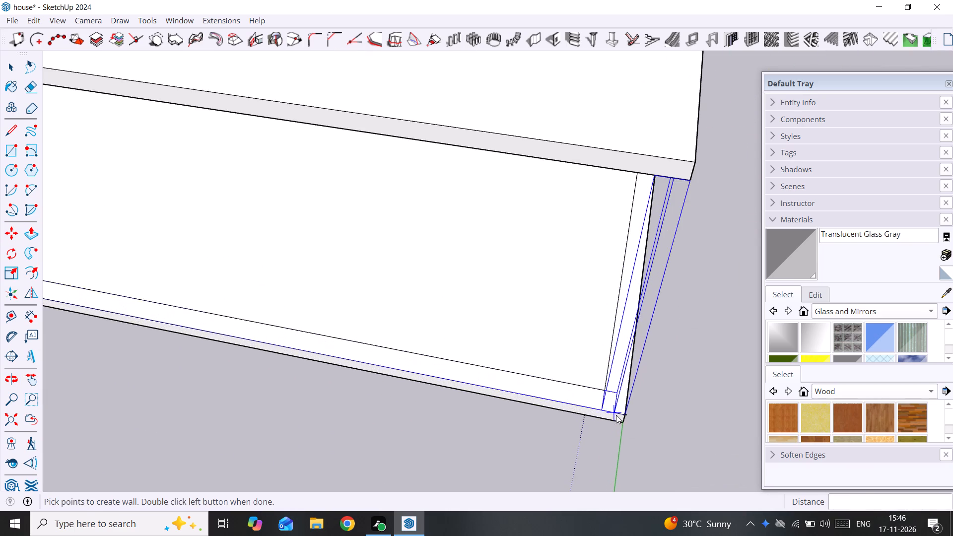
scroll(616, 415, "up", 5)
double_click(593, 405)
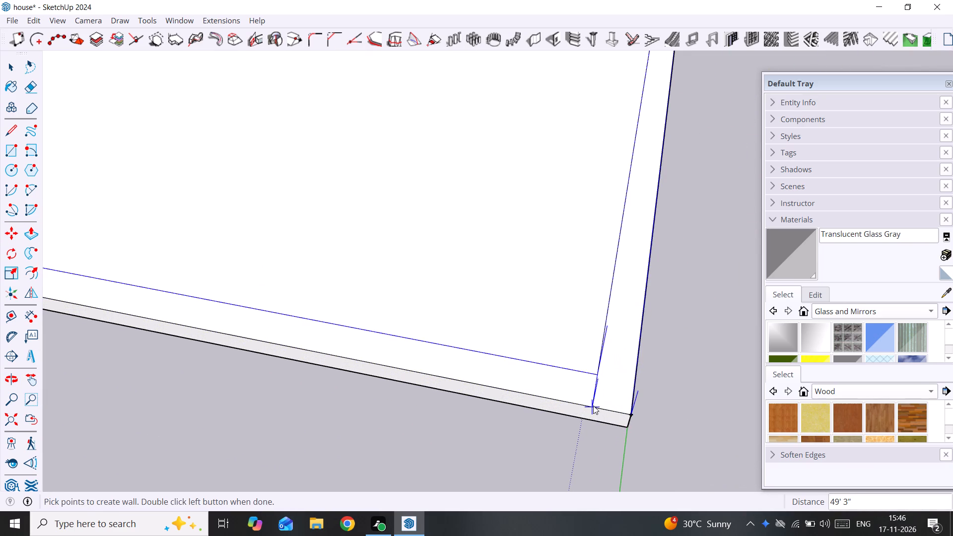
Open the new wall group for editing and select the back wall face of the entrance recess.
scroll(434, 393, "down", 20)
scroll(434, 393, "down", 10)
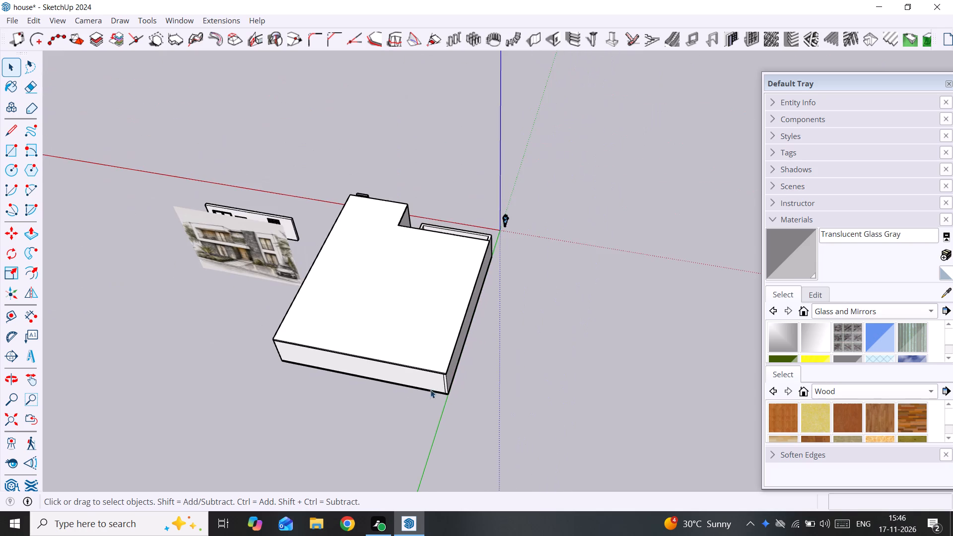
middle_click_drag(109, 372, 952, 299)
scroll(579, 290, "up", 4)
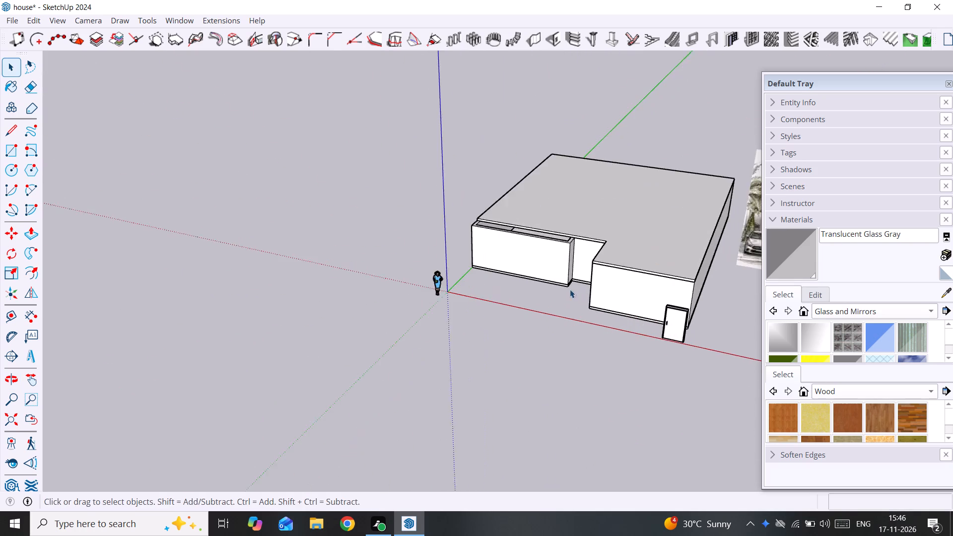
scroll(570, 289, "up", 5)
middle_click_drag(564, 283, 801, 381)
scroll(380, 182, "up", 3)
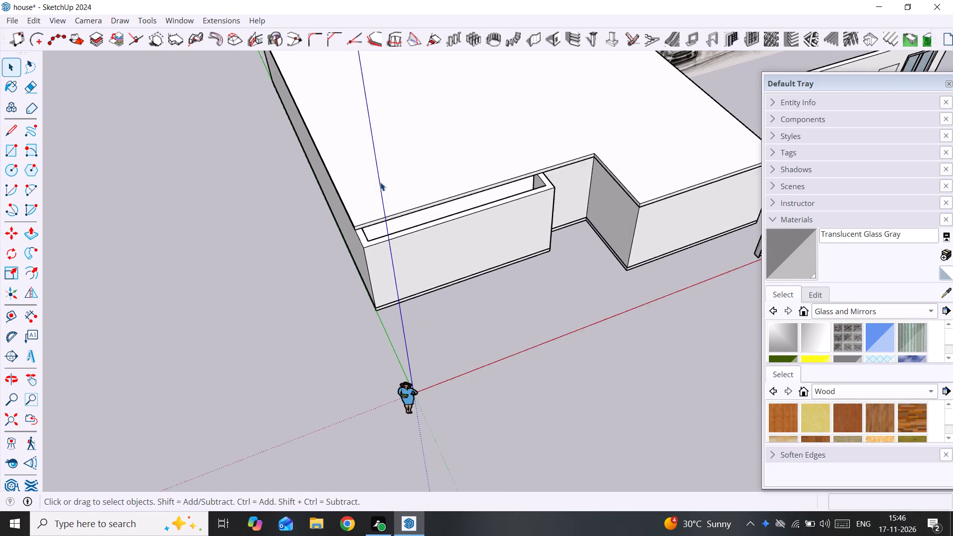
scroll(380, 182, "up", 6)
scroll(423, 228, "down", 4)
middle_click_drag(656, 314, 607, 293)
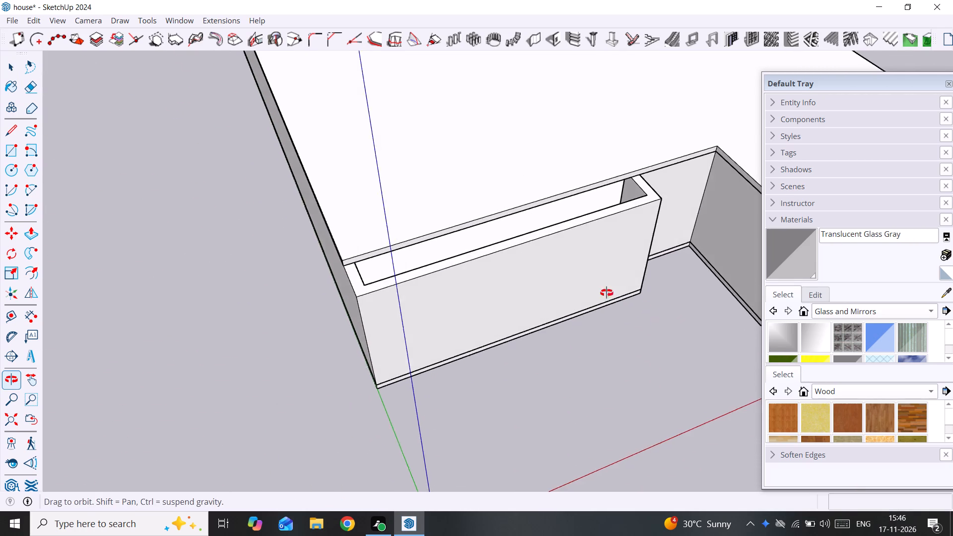
middle_click_drag(607, 293, 467, 179)
left_click(648, 218)
middle_click_drag(649, 216, 438, 249, "shift")
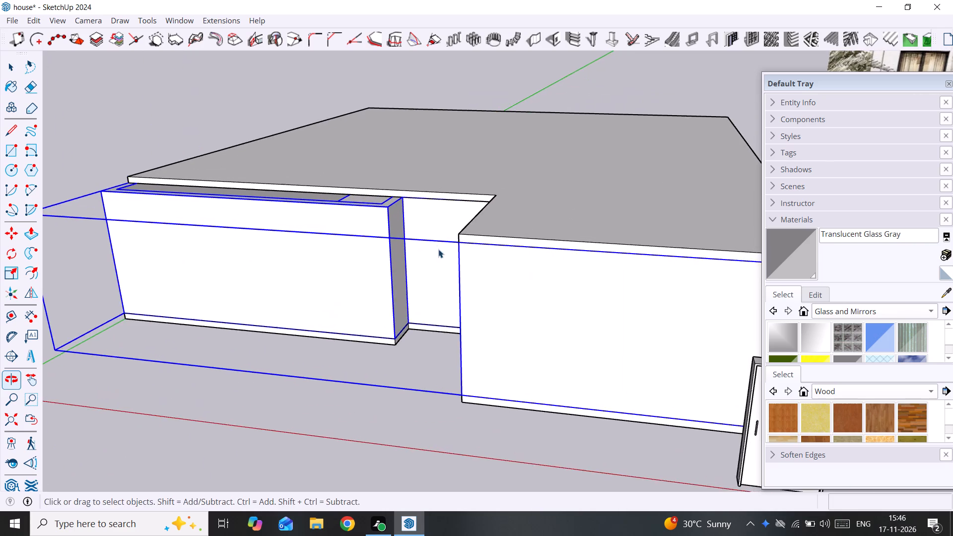
middle_click_drag(438, 249, 525, 259)
triple_click(451, 242)
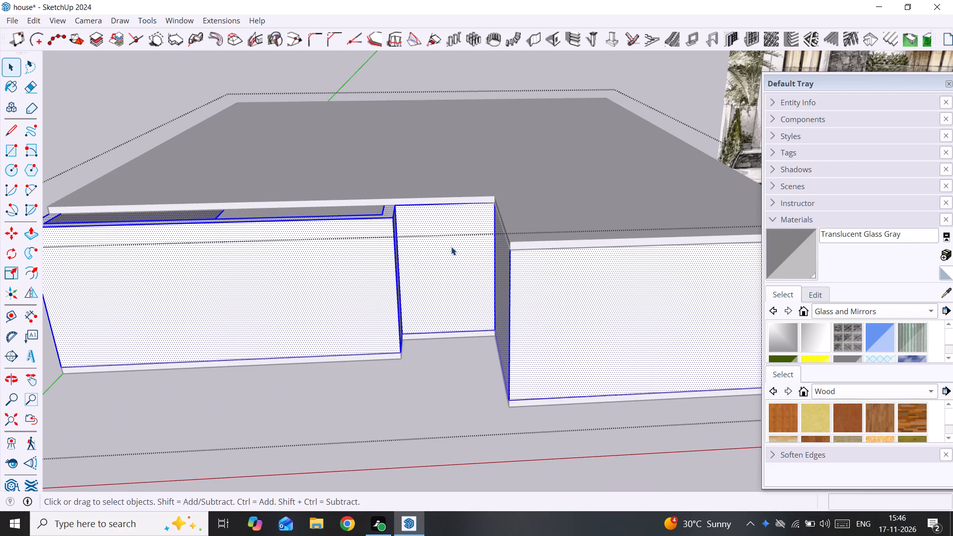
scroll(451, 247, "up", 3)
left_click(451, 247)
Place a vertical guide on the recess's back wall, 6" in from its corner with the projecting side wall.
scroll(453, 326, "up", 1)
middle_click_drag(455, 326, 523, 306)
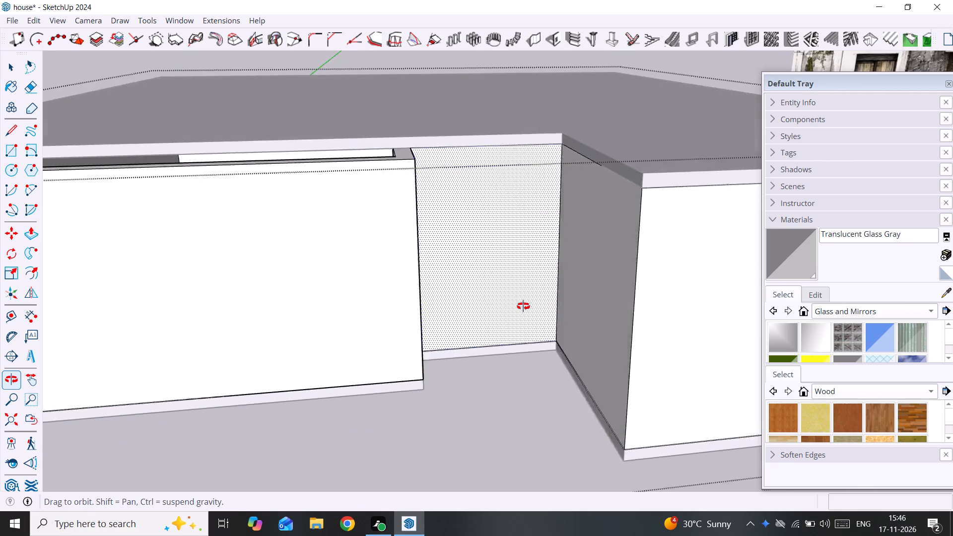
middle_click_drag(523, 306, 505, 321)
key("t")
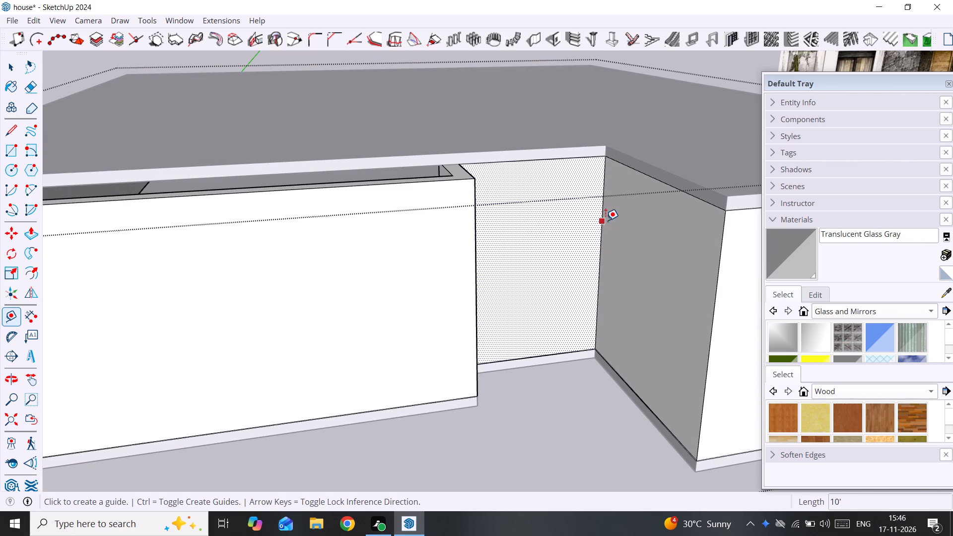
left_click(606, 220)
type("6\"")
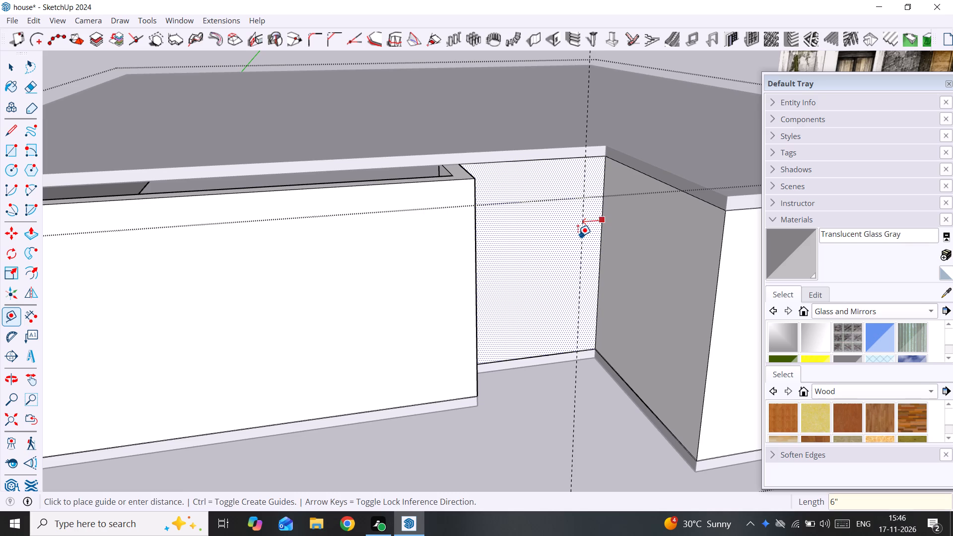
key("Return")
Place a horizontal guide on the recess's back wall, 3' below its top edge.
scroll(518, 168, "up", 4)
middle_click_drag(518, 168, 492, 119)
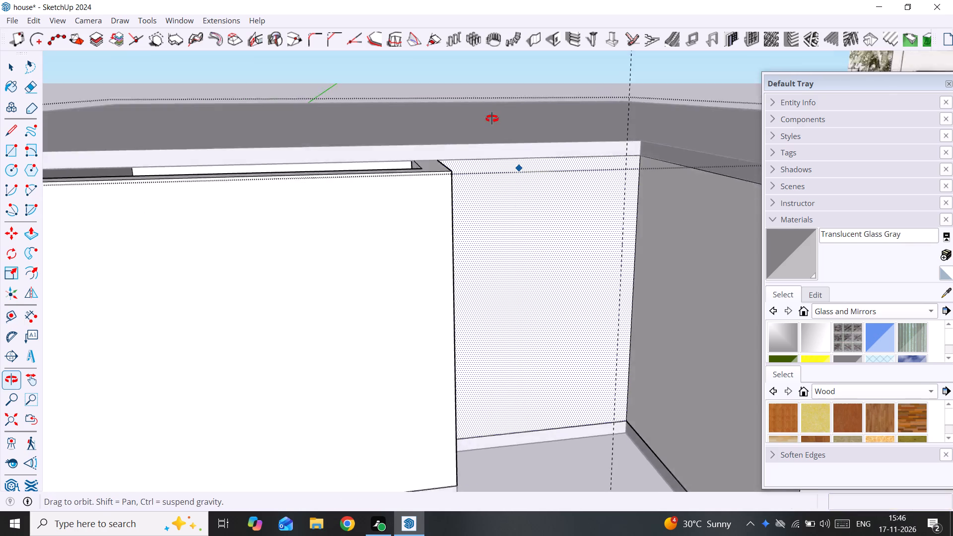
middle_click_drag(492, 119, 481, 77)
scroll(514, 172, "up", 7)
middle_click_drag(509, 158, 505, 99)
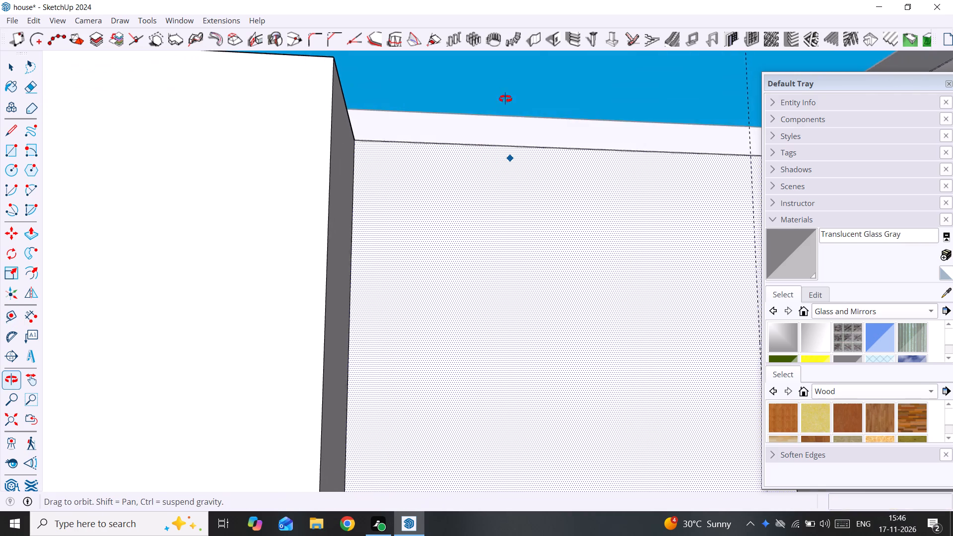
middle_click_drag(505, 99, 505, 70)
left_click(527, 149)
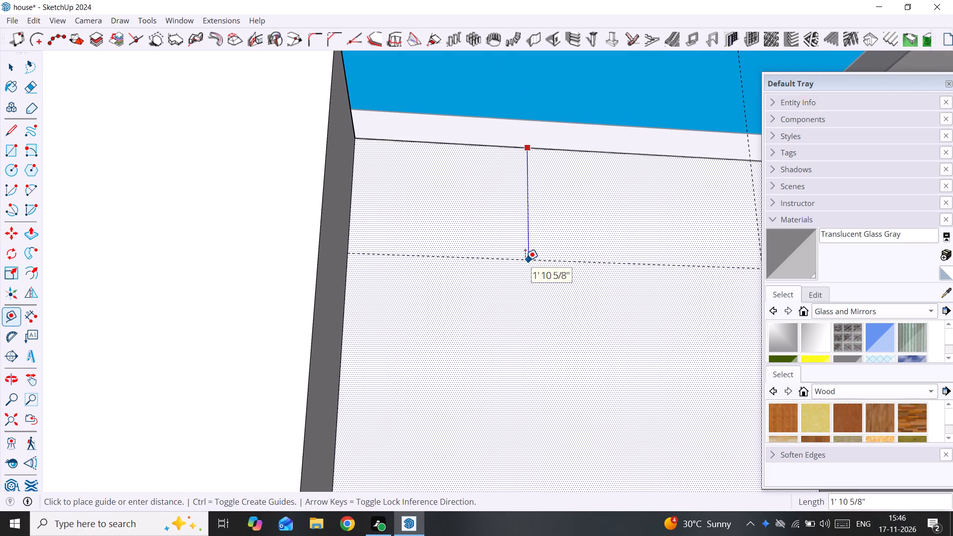
type("3'")
key("Return")
key("space")
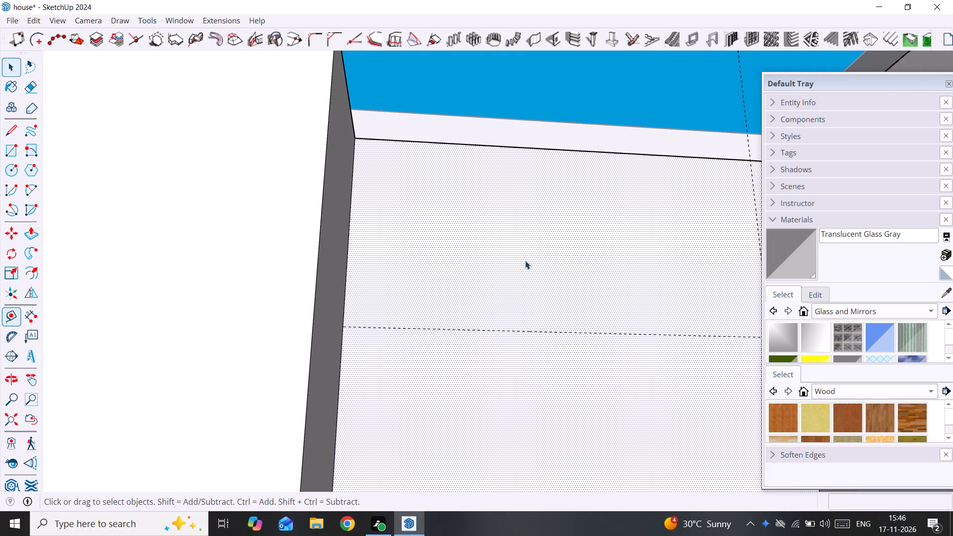
Set up a 1001bit wall opening with a width of 4' and a height of 7'.
scroll(525, 261, "down", 16)
middle_click_drag(542, 254, 545, 386)
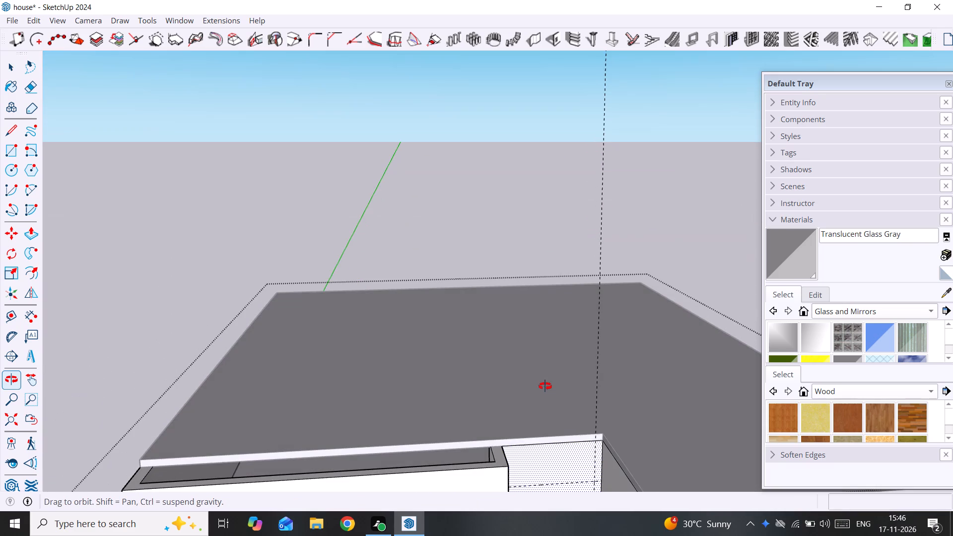
middle_click_drag(545, 386, 583, 158)
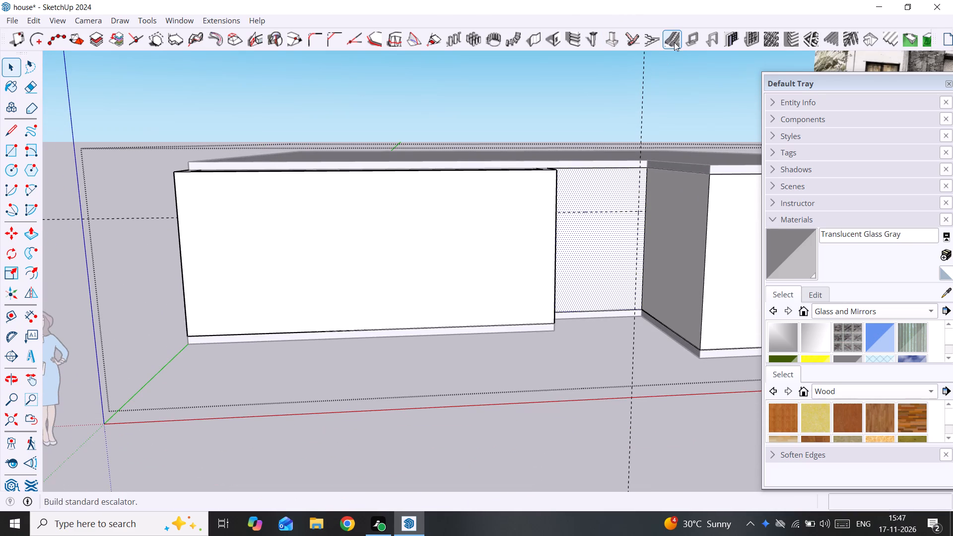
left_click(562, 33)
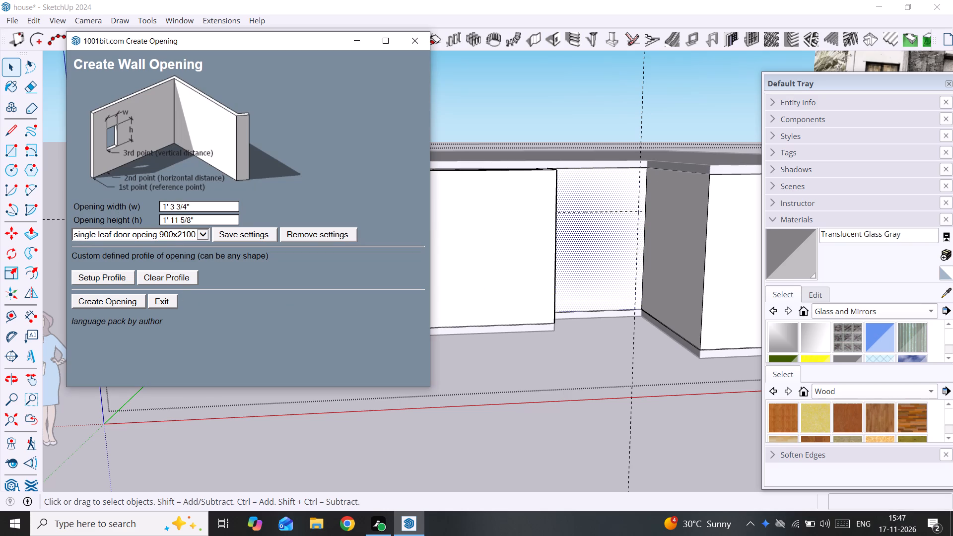
left_click(194, 208)
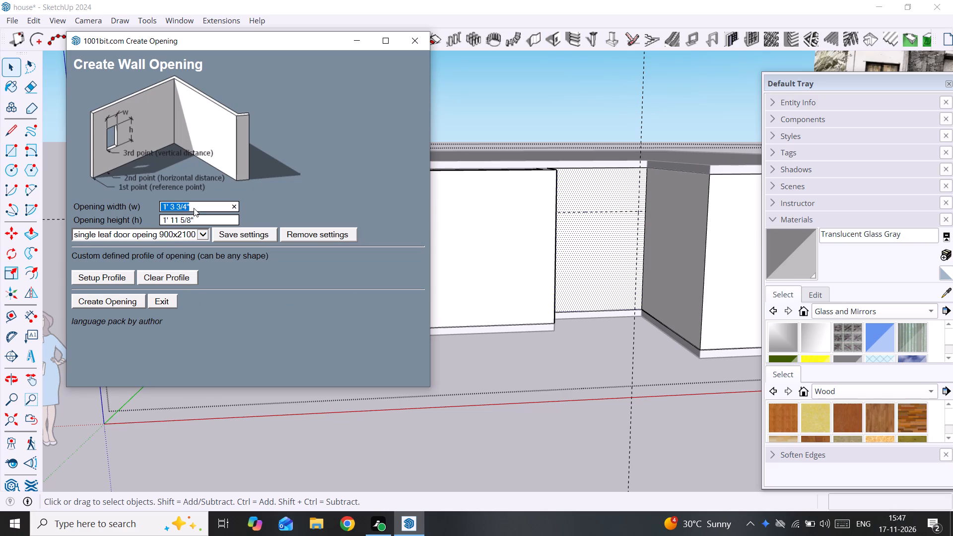
key("BackSpace")
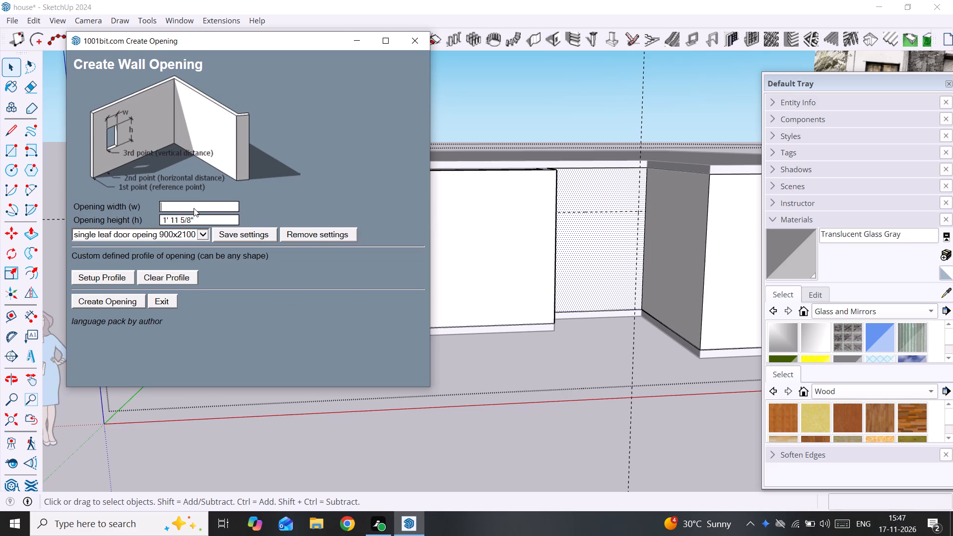
type("4'")
key("Return")
left_click(191, 221)
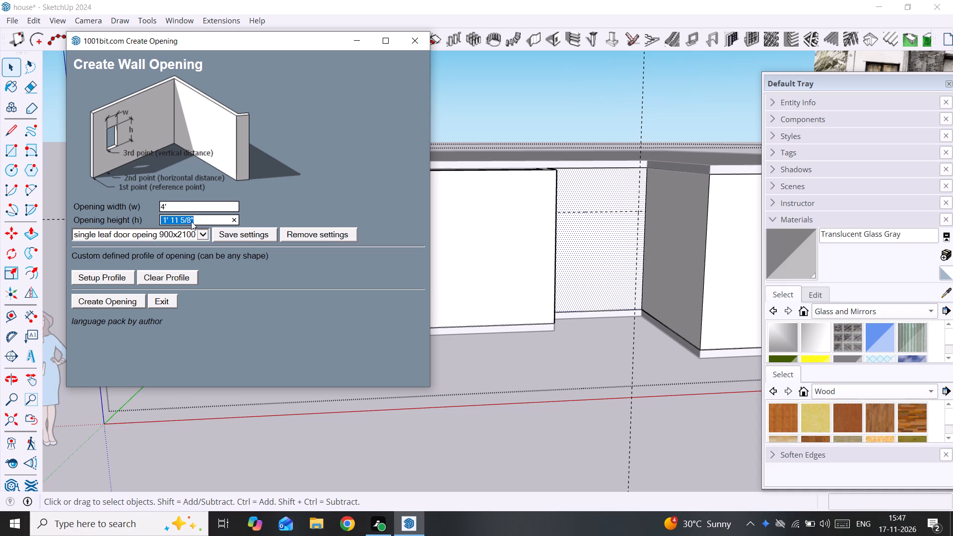
key("BackSpace")
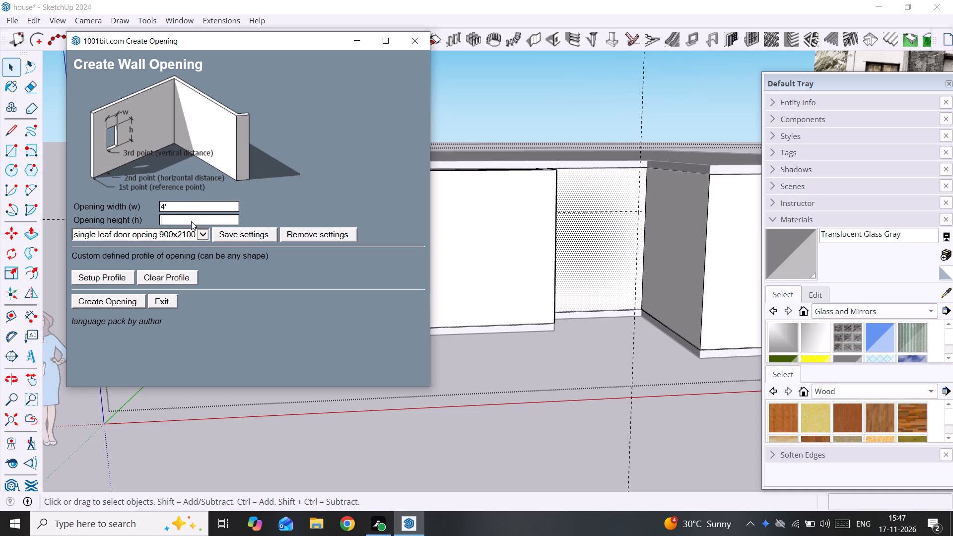
type("7'")
key("Return")
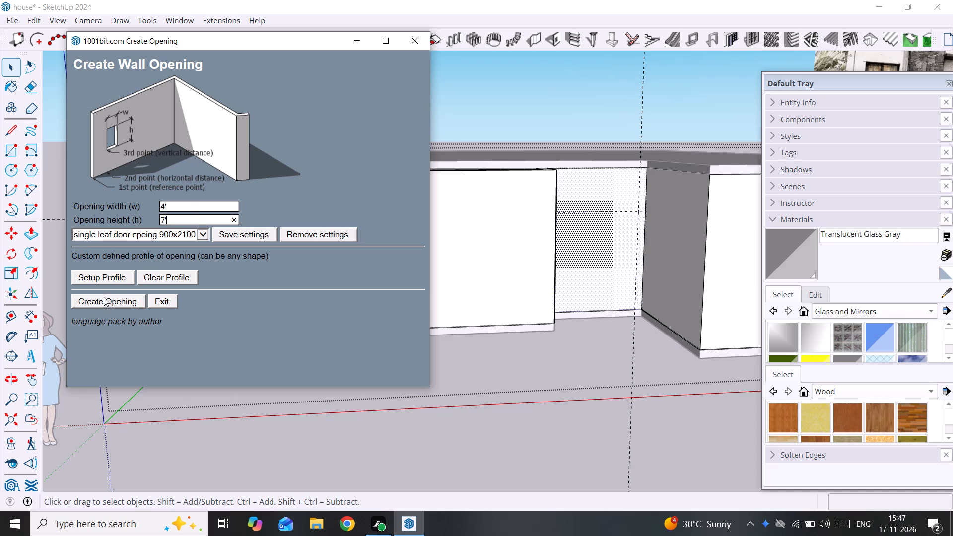
Cut the 4' x 7' opening into the entrance recess's back wall where the guides cross, and leave the wall group.
left_click(113, 301)
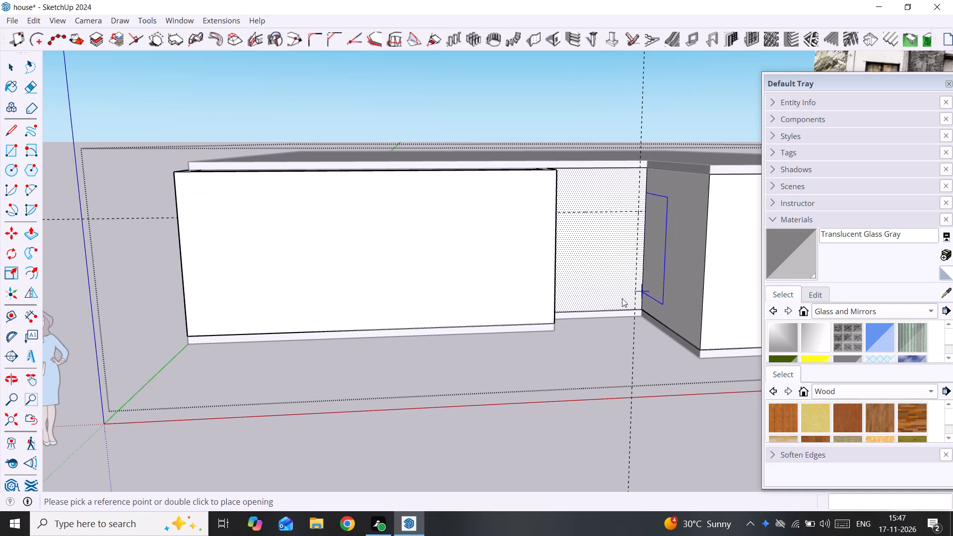
scroll(609, 299, "up", 4)
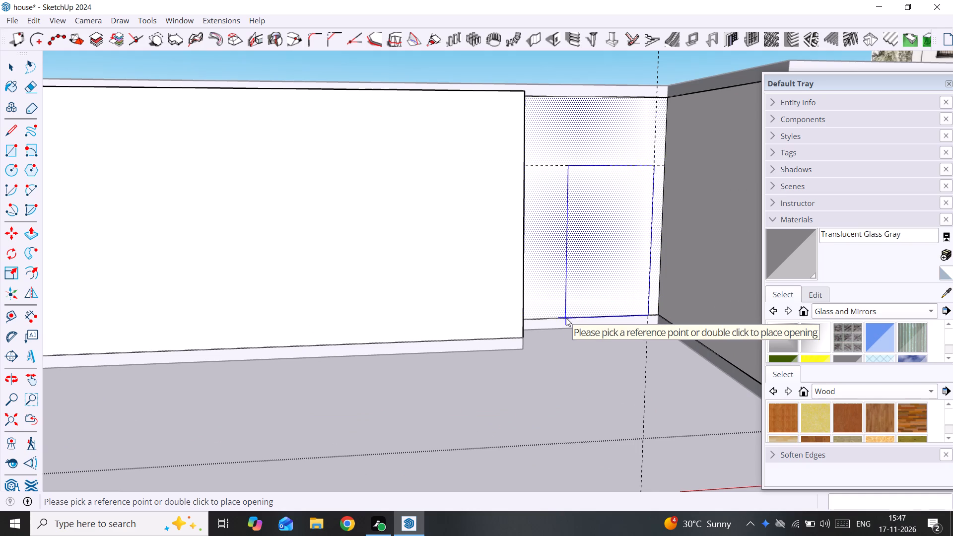
double_click(566, 318)
key("space")
scroll(605, 285, "down", 11)
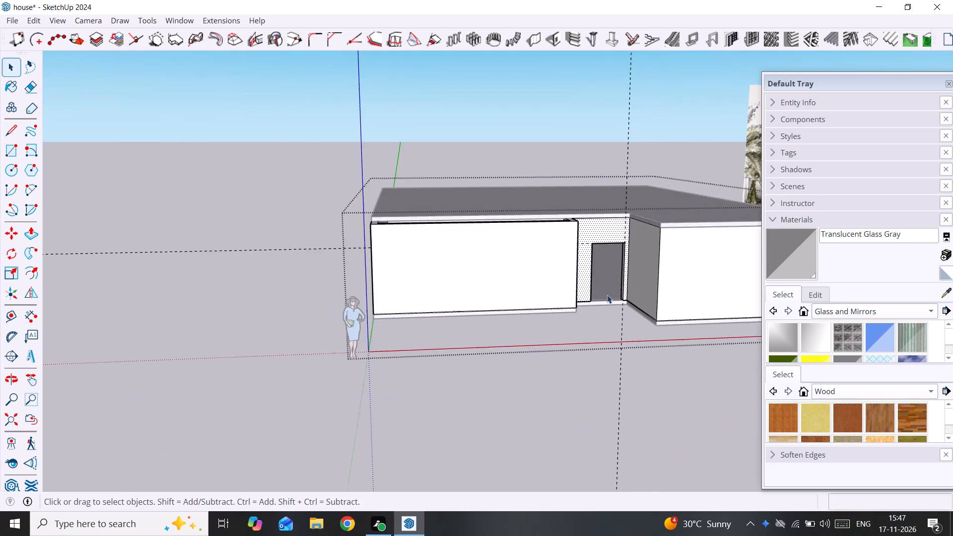
scroll(607, 295, "down", 11)
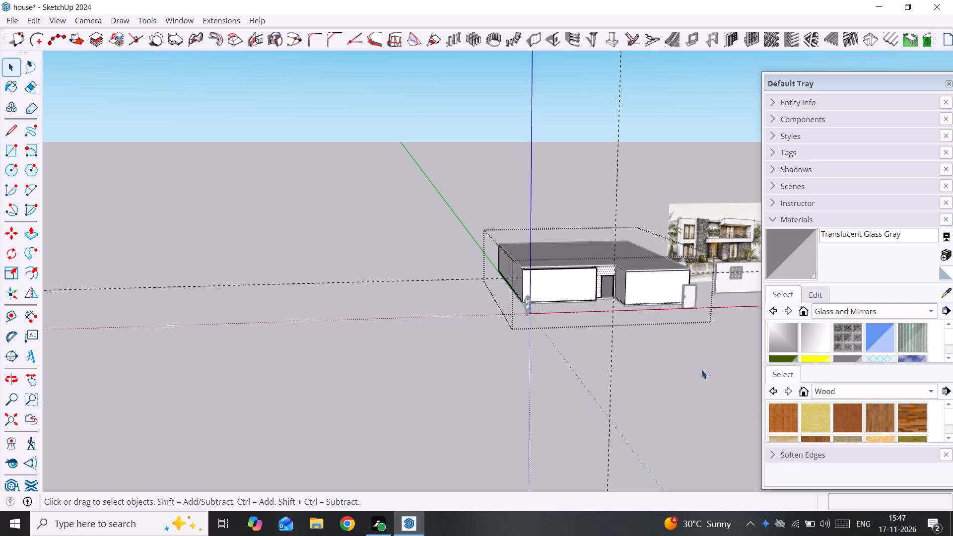
left_click(702, 370)
Move the entrance door with its handle by its bottom front corner into the new opening in the recess wall.
left_click(692, 301)
scroll(689, 287, "up", 6)
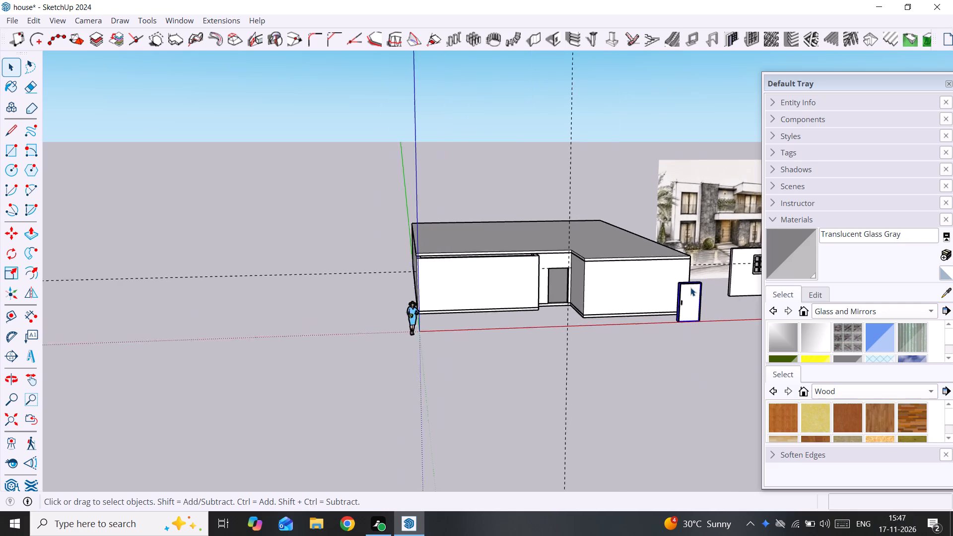
scroll(690, 287, "up", 14)
left_click(705, 268, "ctrl")
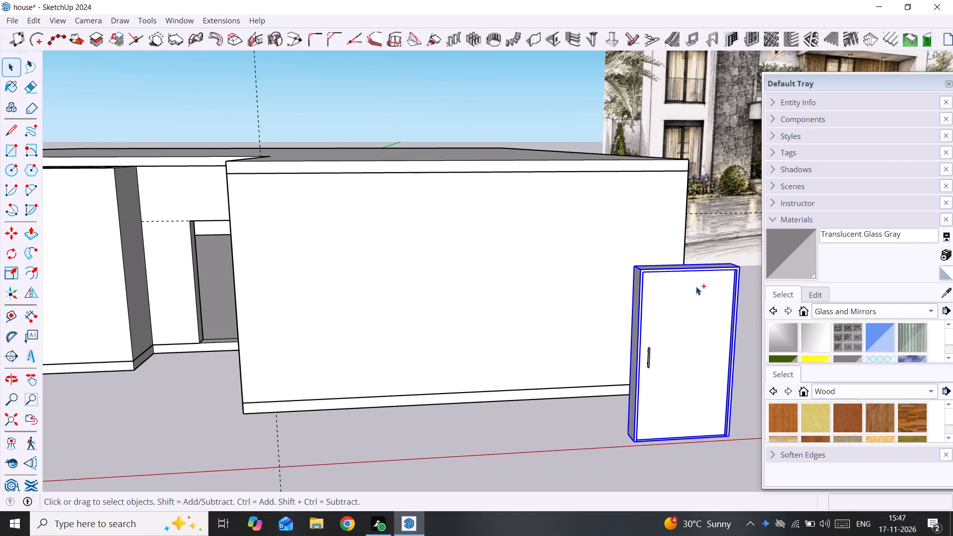
left_click(649, 355, "ctrl")
key("m")
left_click(633, 441)
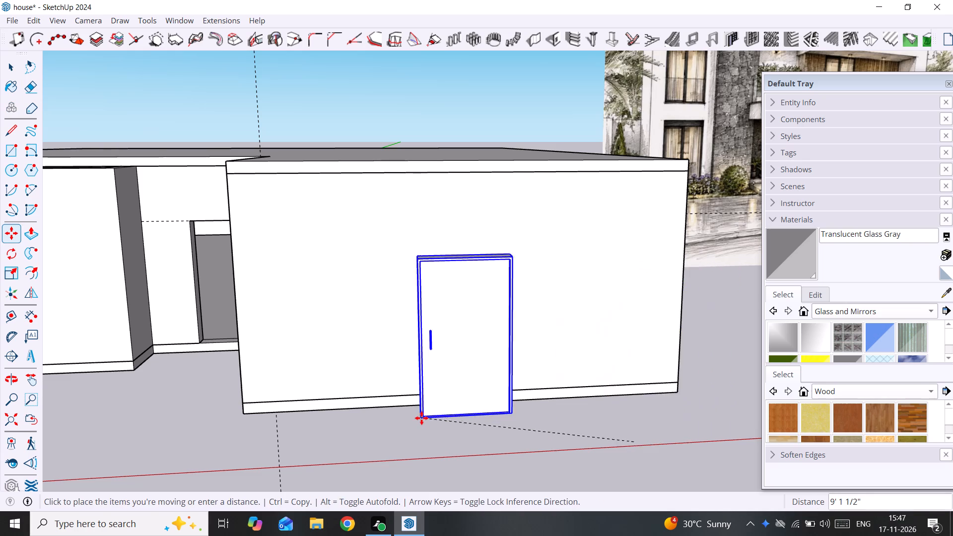
scroll(421, 418, "down", 4)
middle_click_drag(439, 416, 584, 402)
scroll(250, 402, "up", 4)
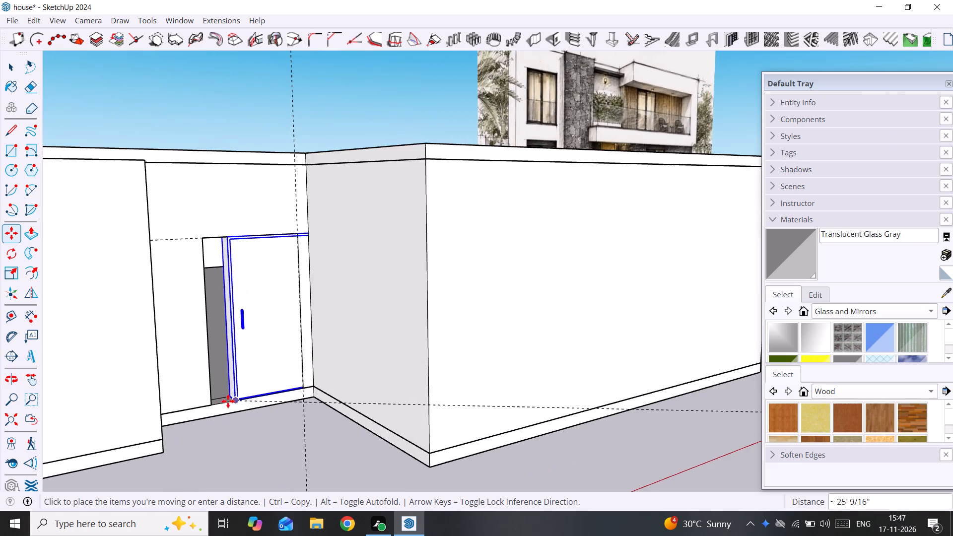
scroll(224, 401, "up", 10)
left_click(203, 409)
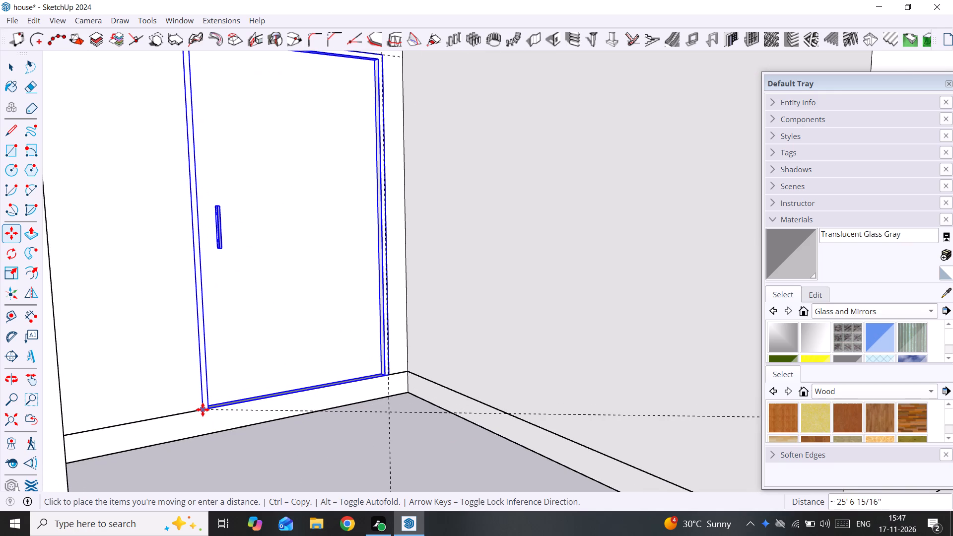
key("space")
scroll(256, 337, "down", 20)
scroll(256, 337, "down", 1)
key("space")
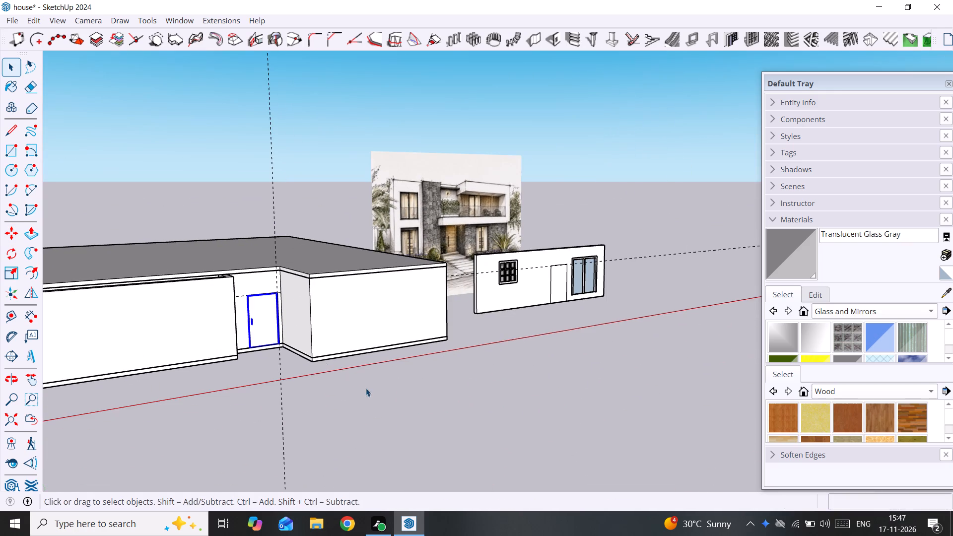
left_click(408, 445)
Inside the roof slab group, copy the front corner's vertical edge about 23' along the fascia, in line with the recess's side wall.
scroll(314, 295, "down", 5)
middle_click_drag(319, 295, 493, 229, "shift")
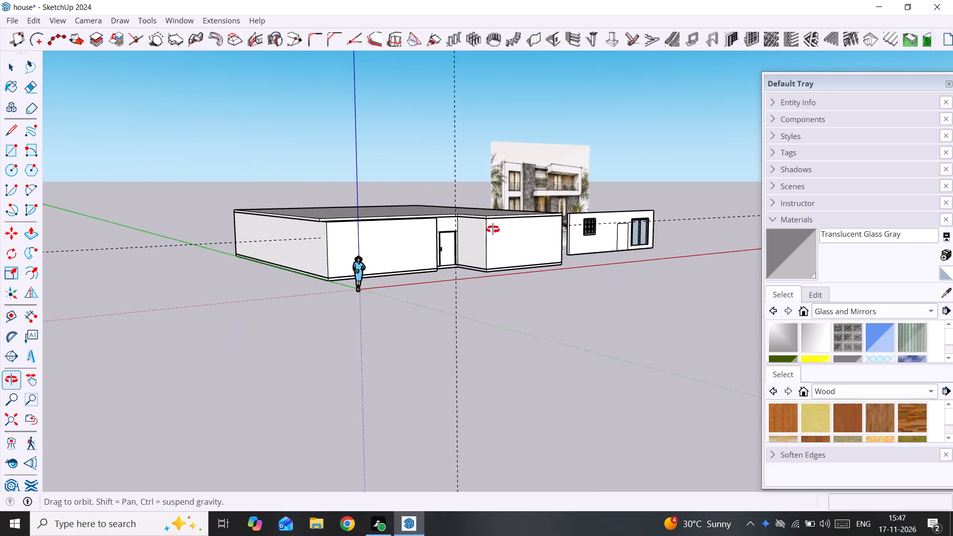
middle_click_drag(493, 229, 382, 279, "shift")
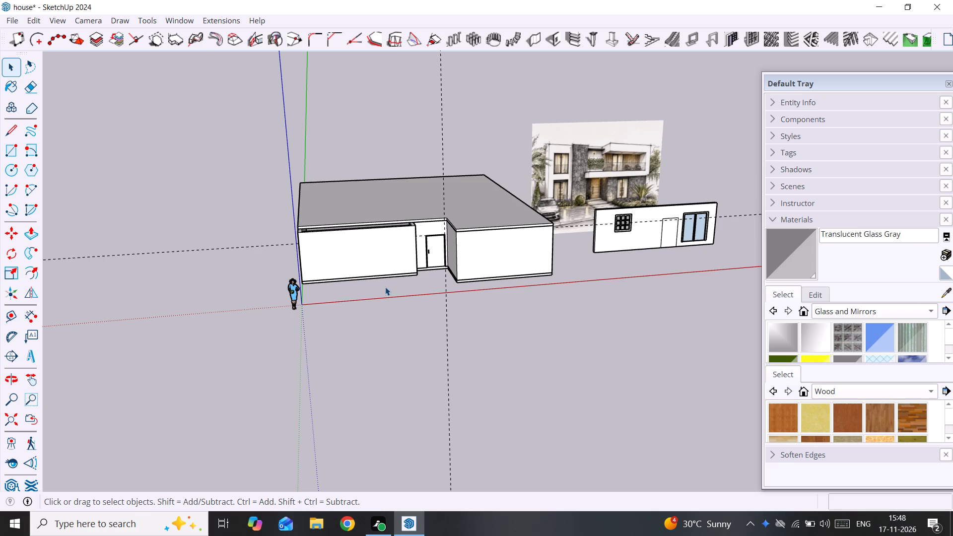
scroll(385, 287, "up", 1)
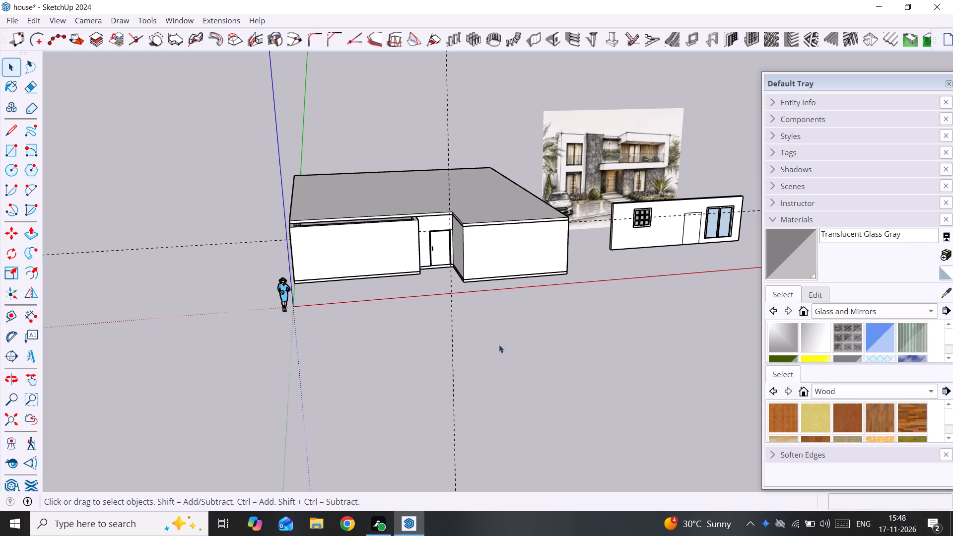
scroll(344, 216, "up", 6)
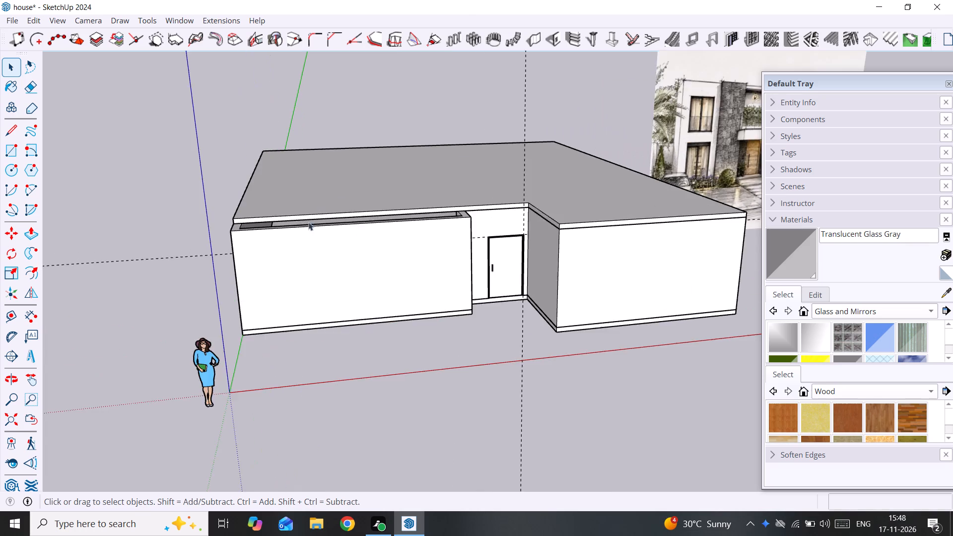
scroll(272, 219, "up", 5)
double_click(226, 220)
left_click(220, 226)
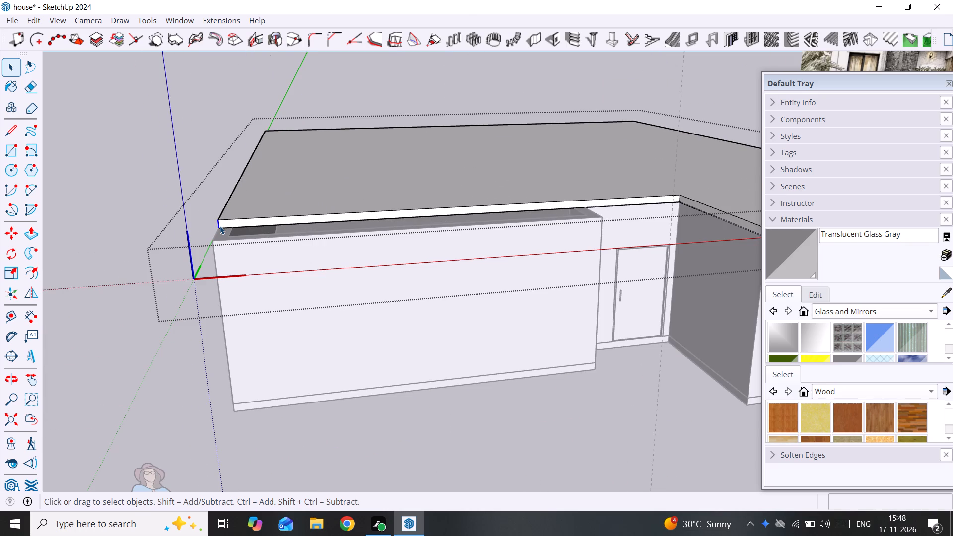
key("m")
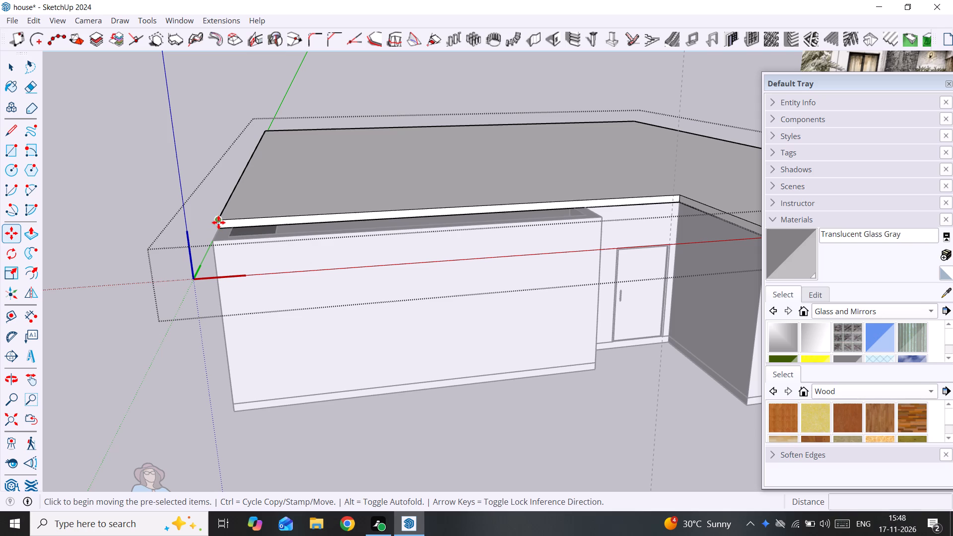
left_click(218, 222)
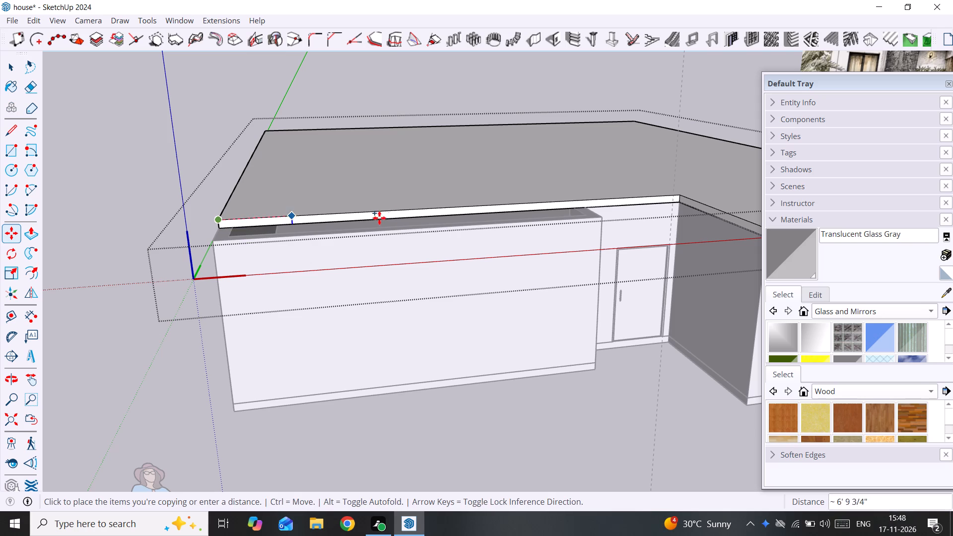
scroll(586, 203, "up", 6)
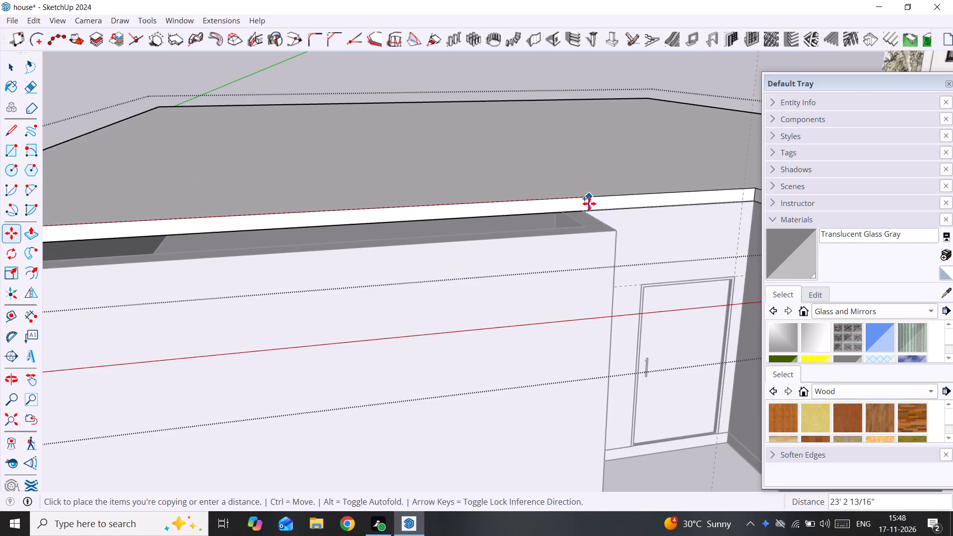
scroll(589, 203, "up", 7)
middle_click_drag(589, 203, 372, 236)
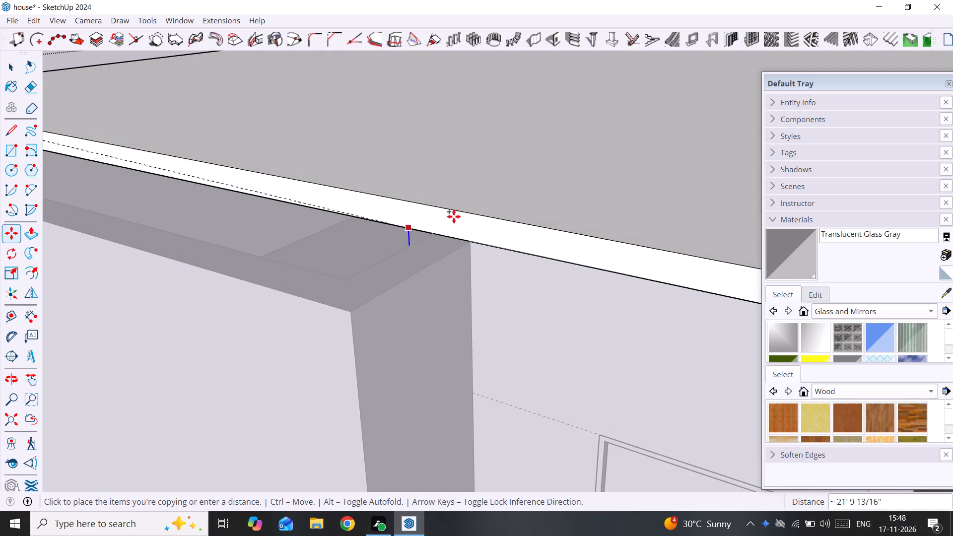
left_click(471, 217)
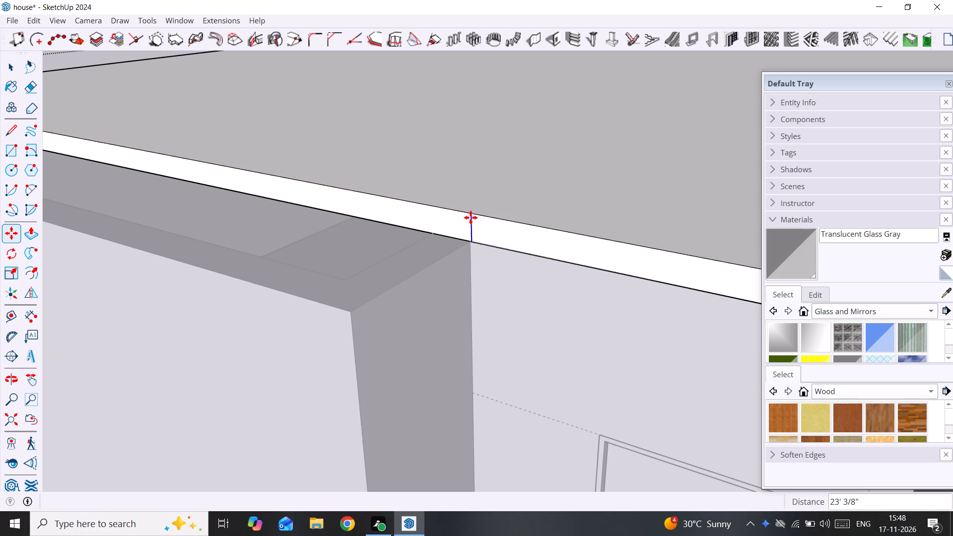
Push/Pull the split-off part of the slab's front fascia flush with the projecting front wall, and leave the slab group.
key("space")
left_click(454, 221)
key("p")
left_click(451, 221)
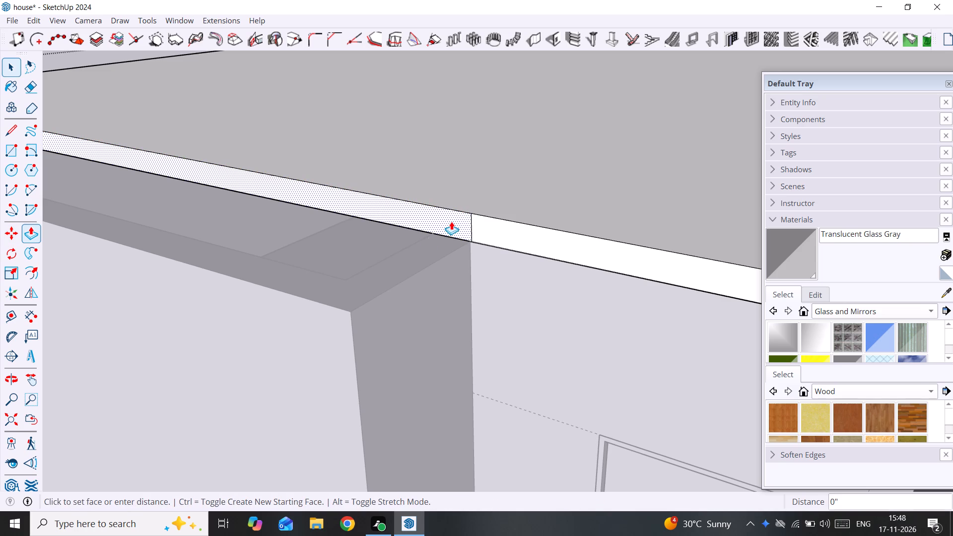
left_click(328, 359)
key("space")
scroll(331, 359, "down", 4)
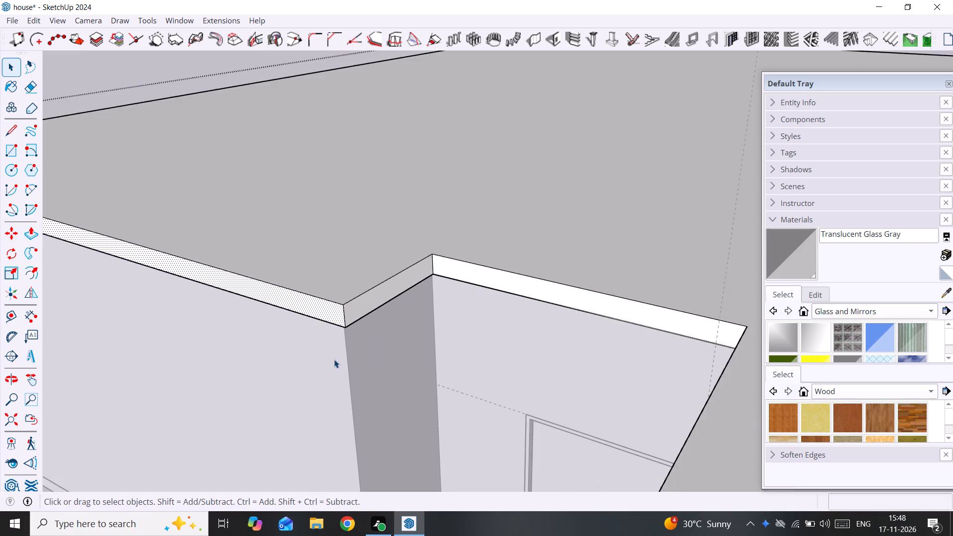
middle_click_drag(342, 359, 518, 353)
scroll(519, 353, "down", 20)
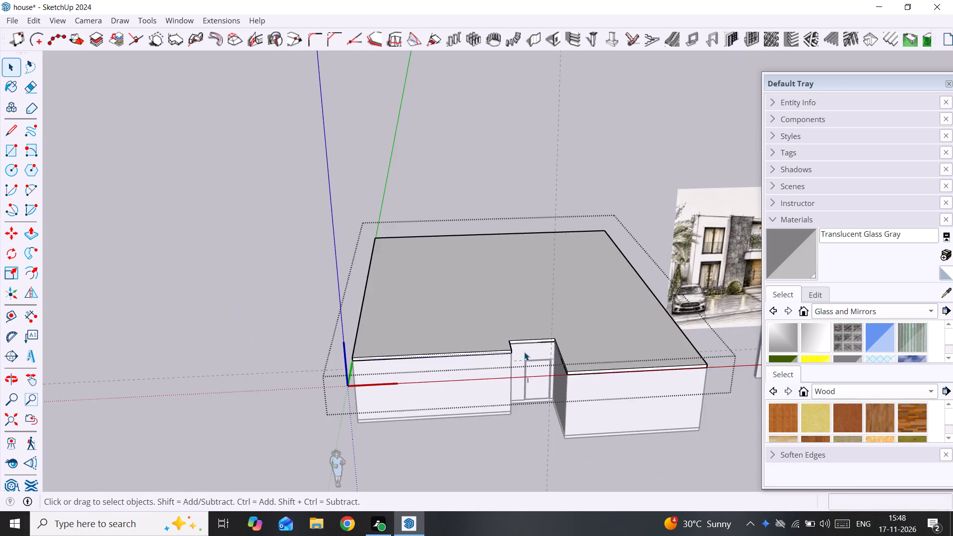
scroll(524, 352, "down", 5)
middle_click_drag(534, 385, 550, 302)
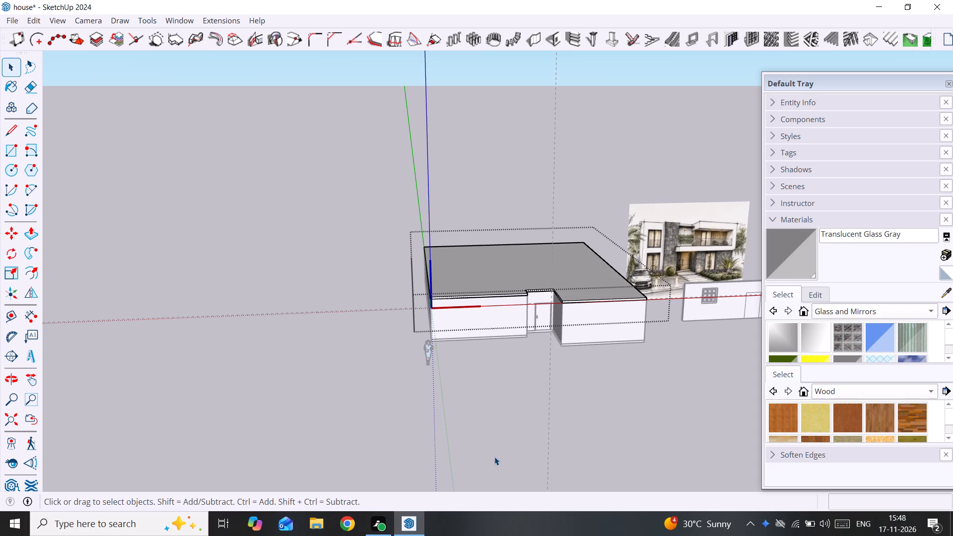
left_click(563, 456)
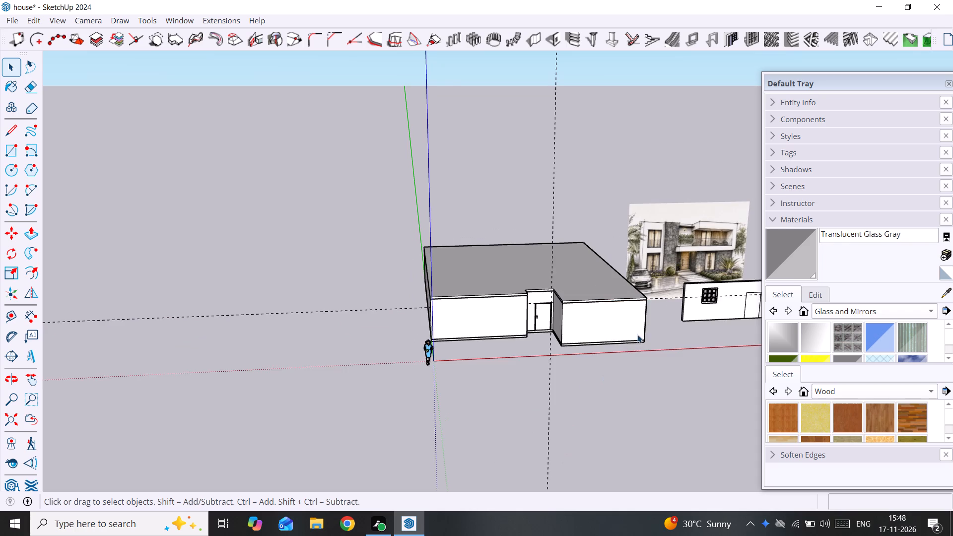
Examine the house's front from several angles and compare it with the entrance and windows in the reference image.
scroll(731, 252, "up", 8)
middle_click_drag(397, 379, 533, 327)
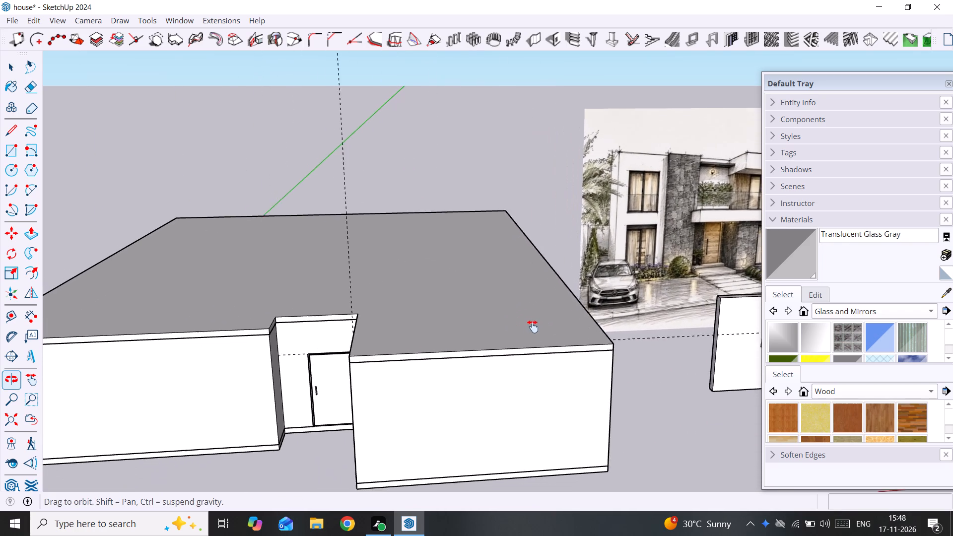
middle_click_drag(533, 327, 561, 315)
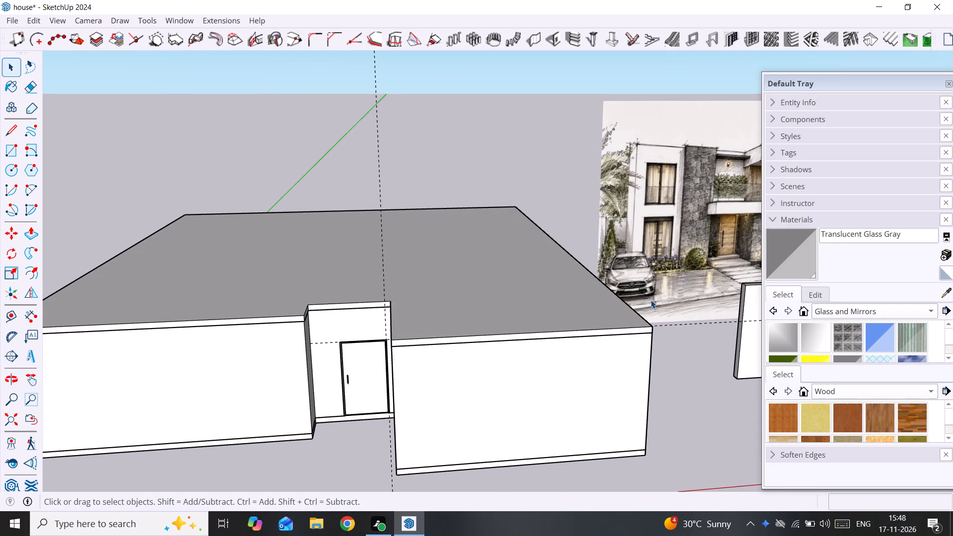
scroll(361, 400, "down", 2)
middle_click_drag(361, 400, 460, 365)
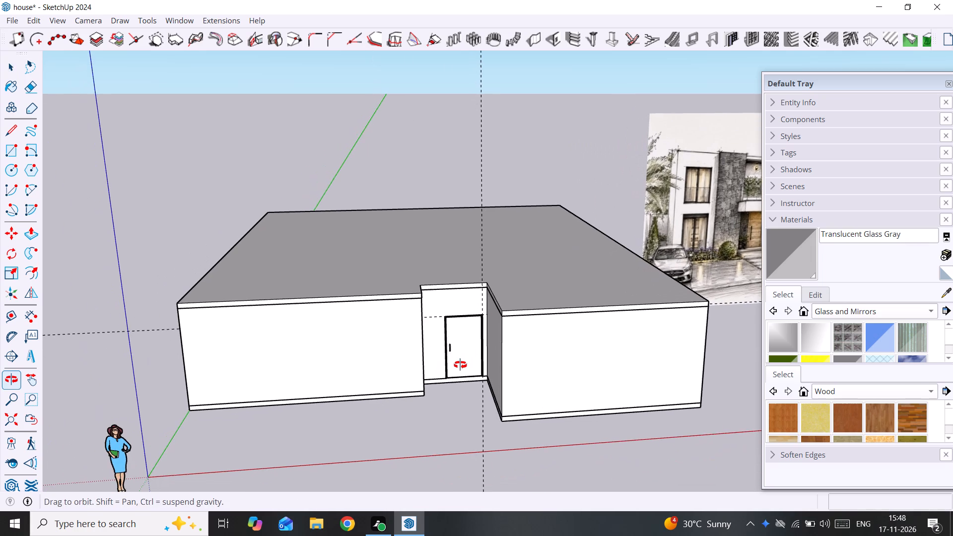
middle_click_drag(460, 365, 463, 357)
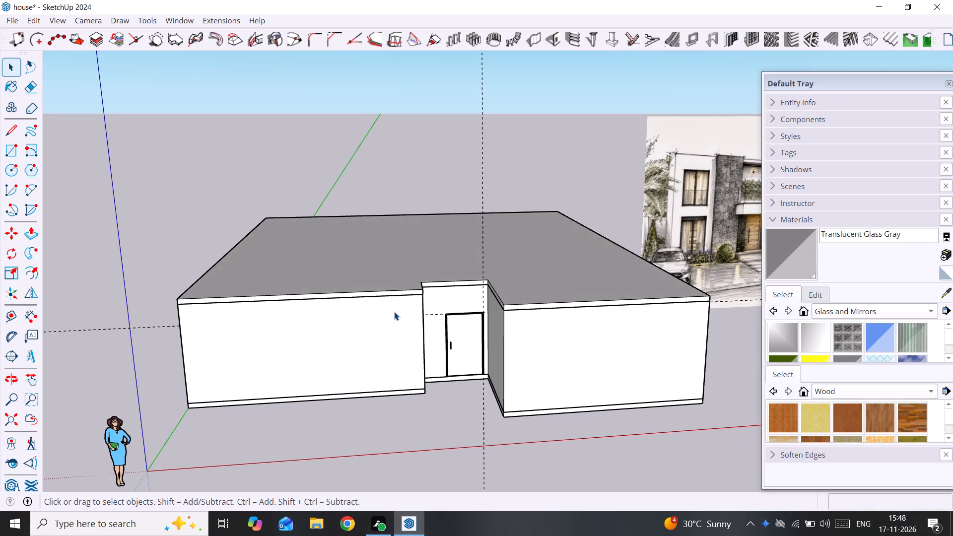
middle_click_drag(741, 292, 653, 325, "shift")
middle_click_drag(651, 325, 647, 325)
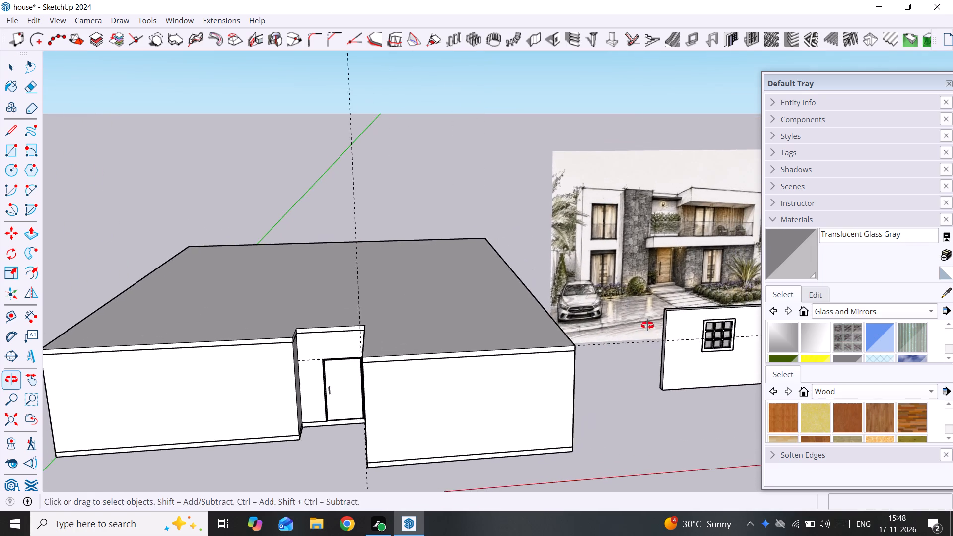
middle_click_drag(647, 325, 531, 330)
scroll(686, 276, "up", 11)
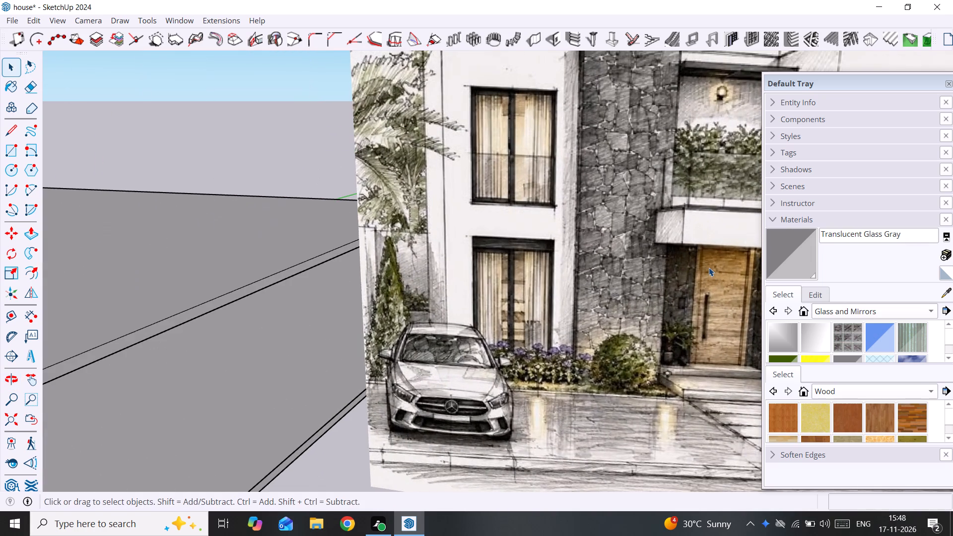
scroll(706, 289, "down", 15)
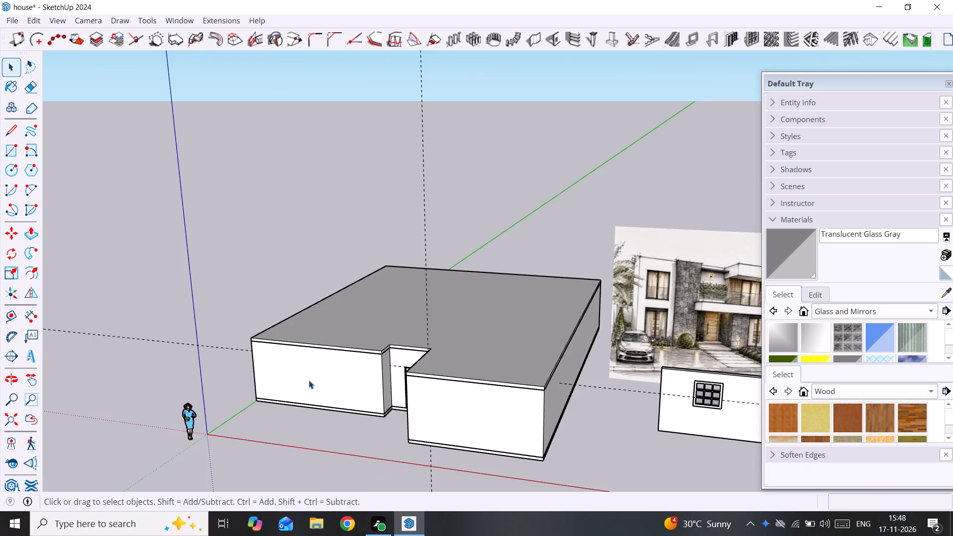
middle_click_drag(308, 380, 441, 353)
middle_click_drag(442, 353, 513, 354)
middle_click_drag(513, 354, 448, 360)
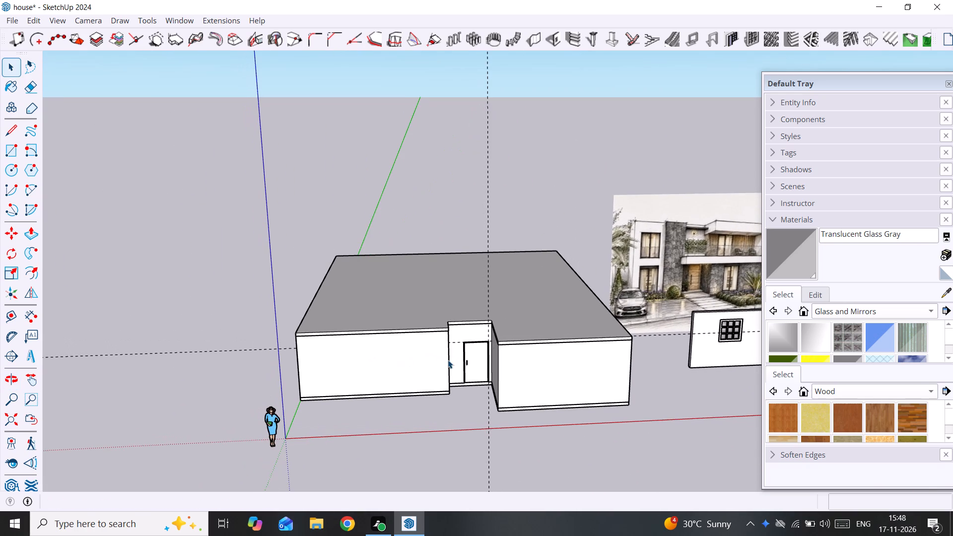
Inside the walls group, place a vertical guide 3' in from the outer edge of the front wall left of the entrance.
double_click(363, 376)
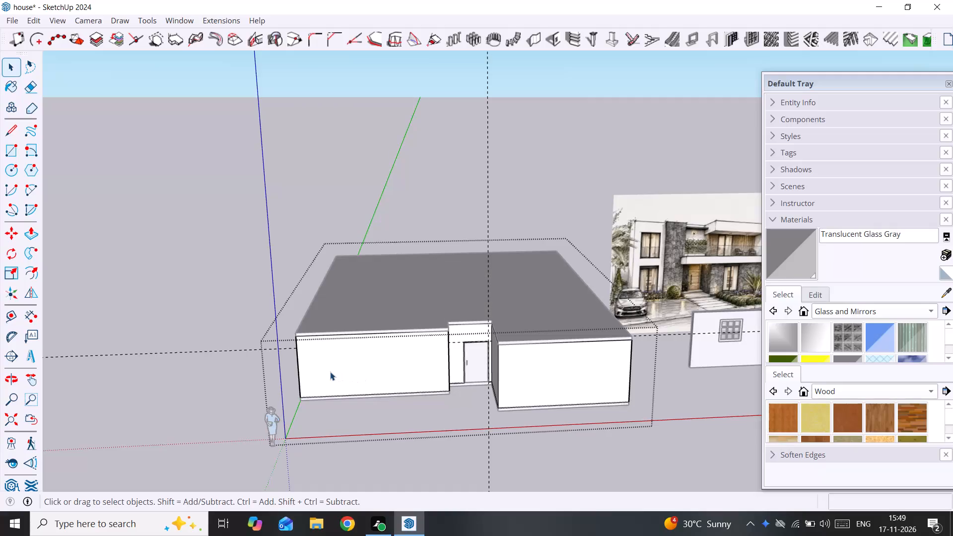
left_click(330, 372)
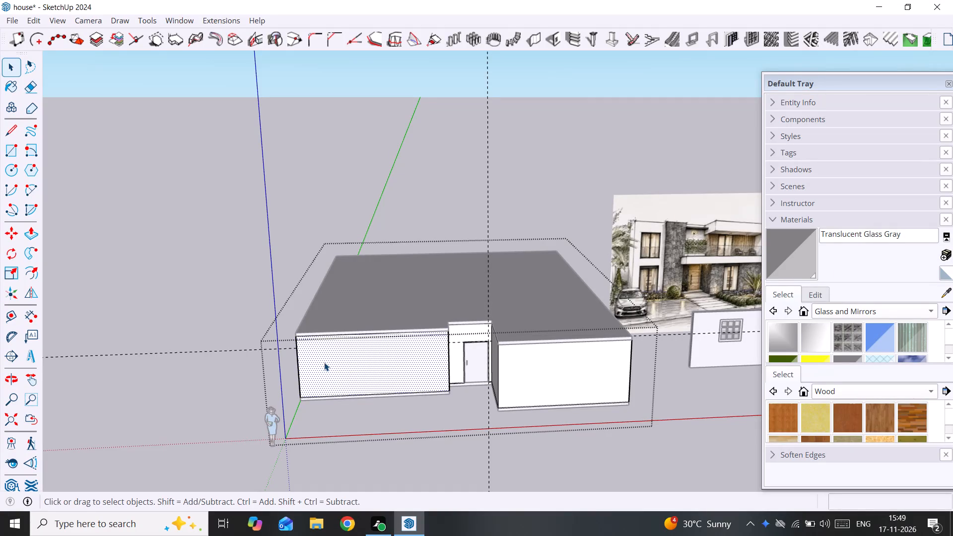
middle_click_drag(325, 364, 331, 388, "shift")
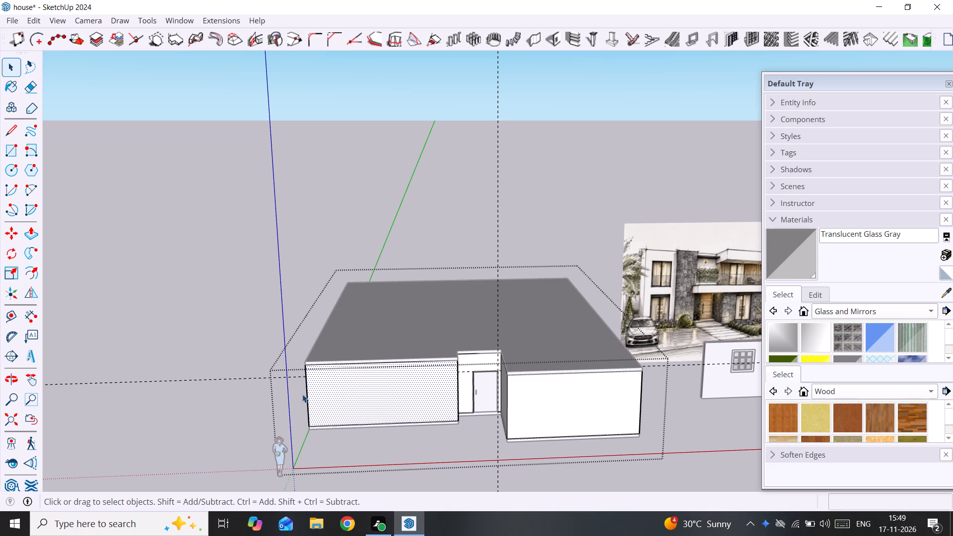
scroll(302, 394, "up", 3)
key("t")
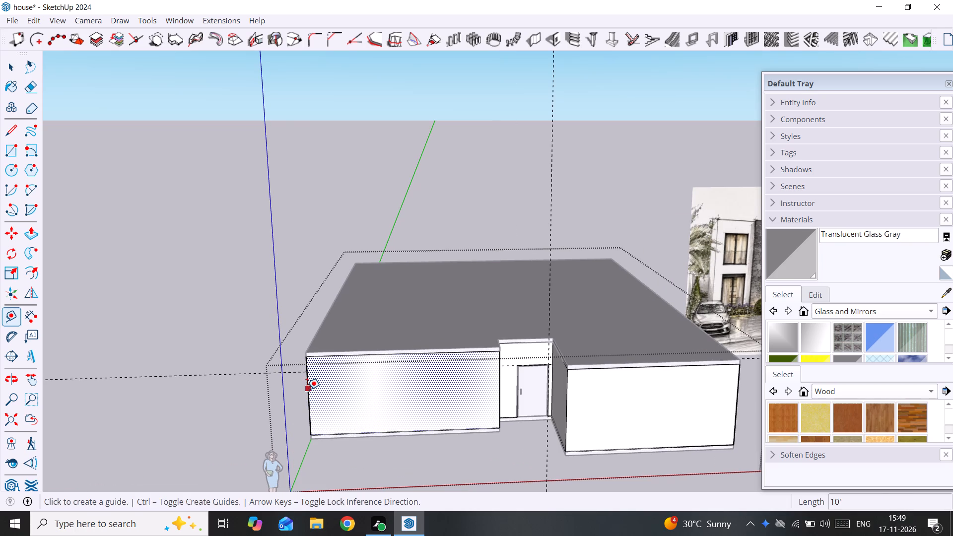
left_click(307, 390)
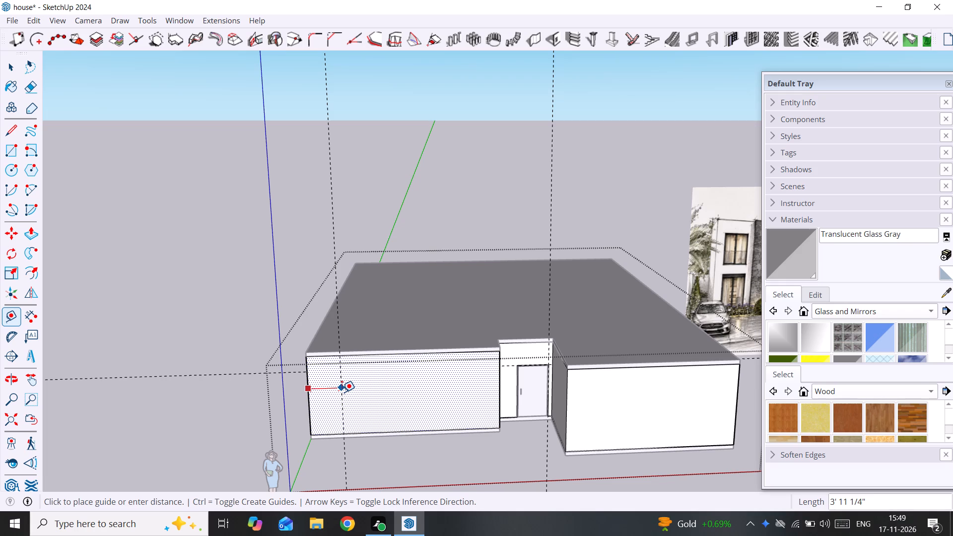
type("3'")
key("Return")
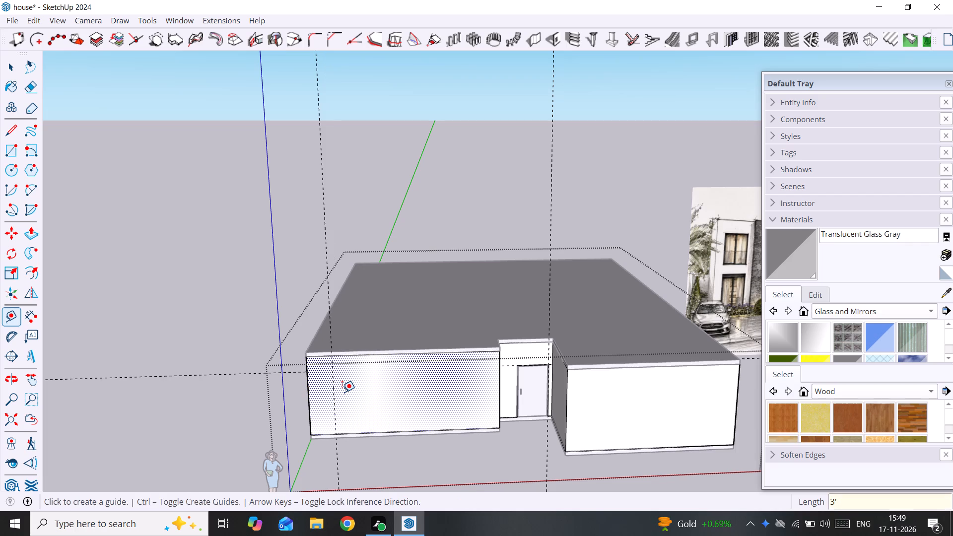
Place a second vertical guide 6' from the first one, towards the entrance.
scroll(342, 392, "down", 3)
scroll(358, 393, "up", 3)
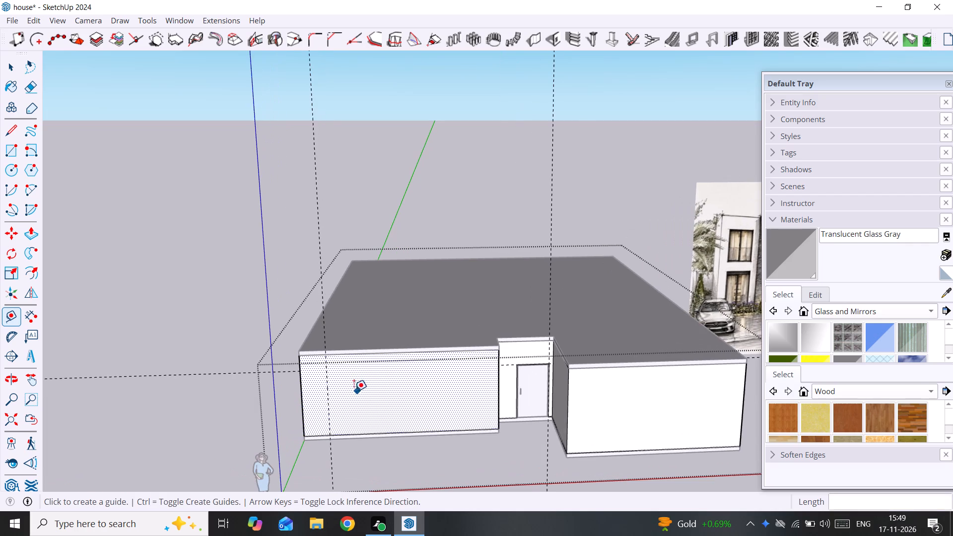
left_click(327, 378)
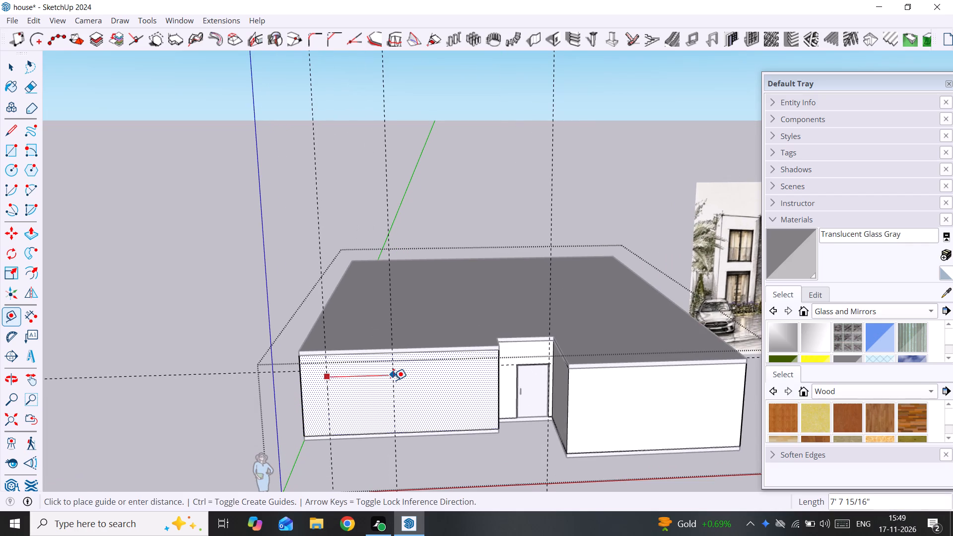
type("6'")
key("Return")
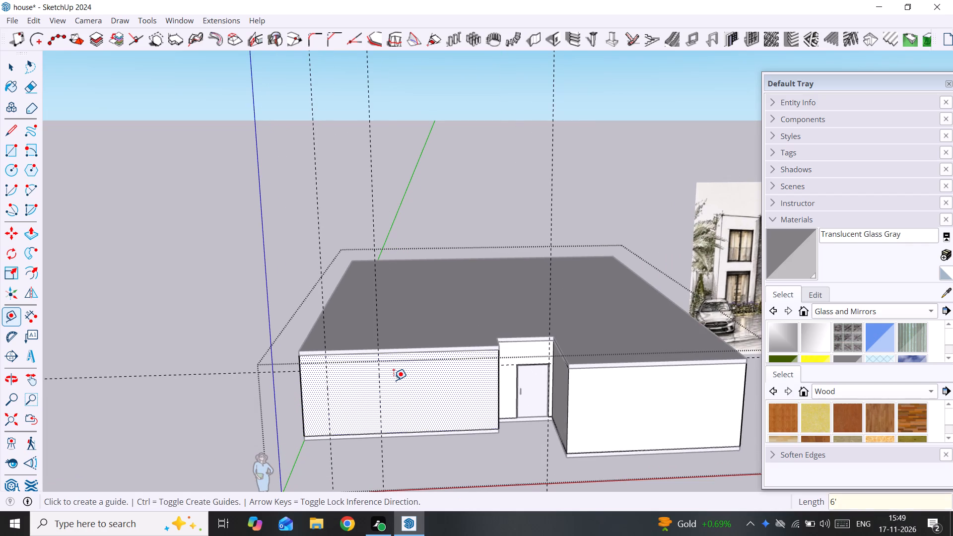
Offset a vertical guide 1' from the second one towards the entrance and delete the second guide.
scroll(395, 380, "down", 4)
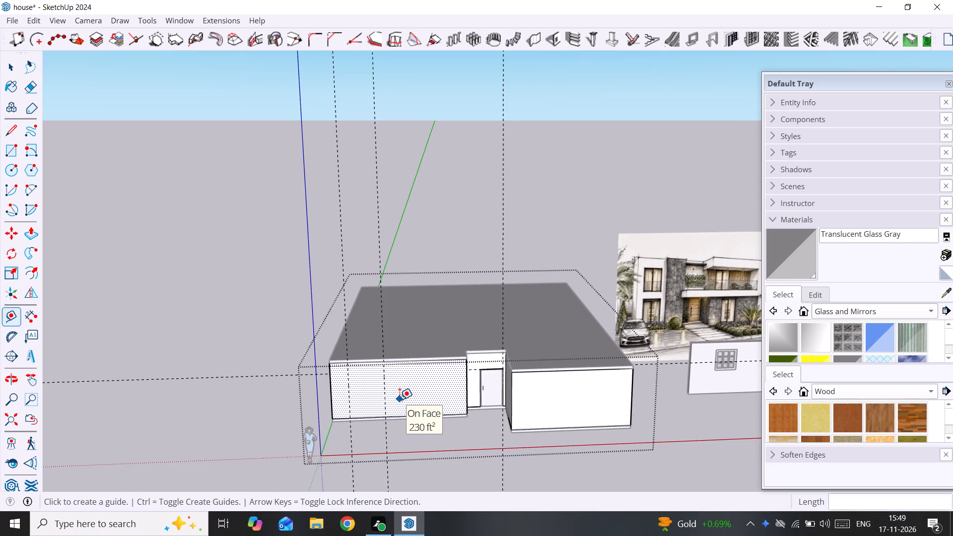
scroll(400, 400, "down", 3)
scroll(386, 396, "up", 3)
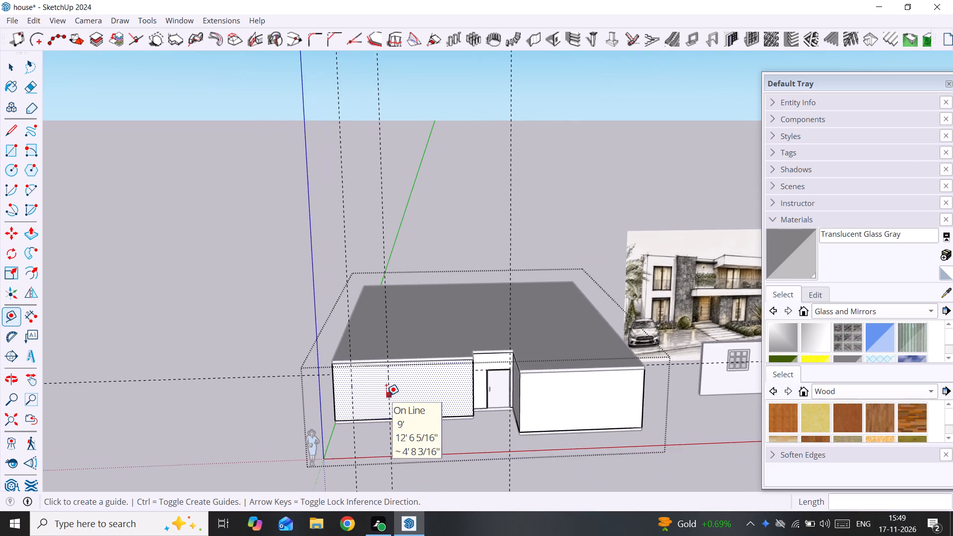
scroll(386, 396, "up", 5)
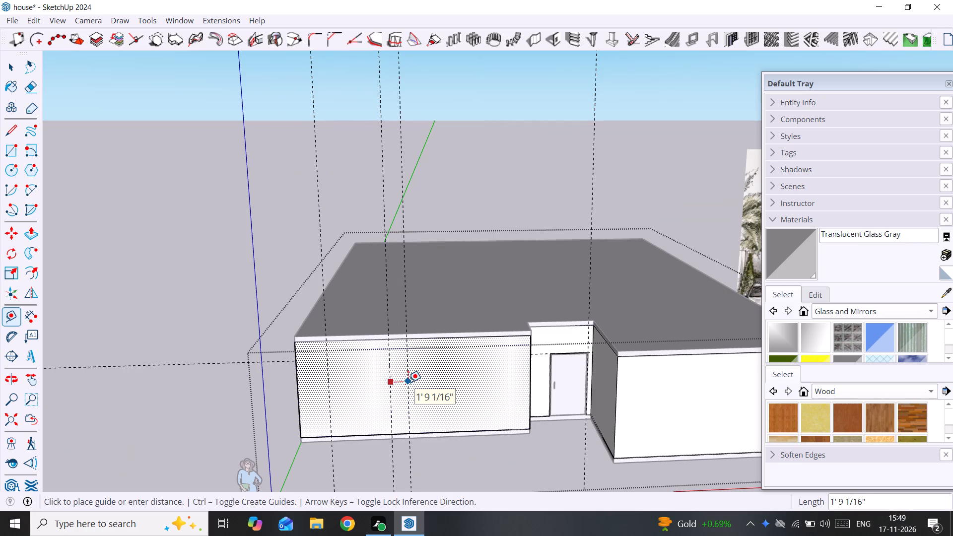
type("1'")
key("Return")
key("space")
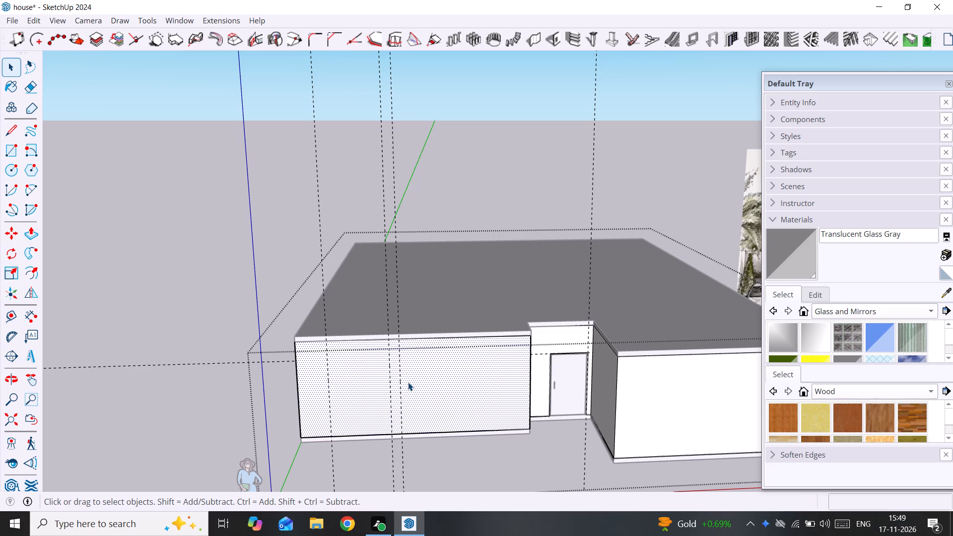
left_click(387, 272)
key("Delete")
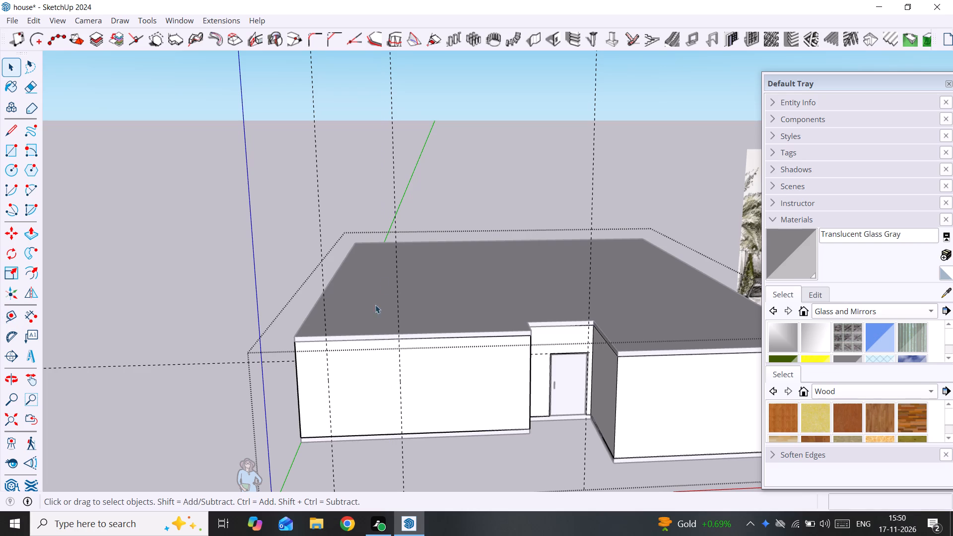
Place a horizontal guide 2' below the top edge of the front wall left of the entrance.
scroll(328, 411, "down", 7)
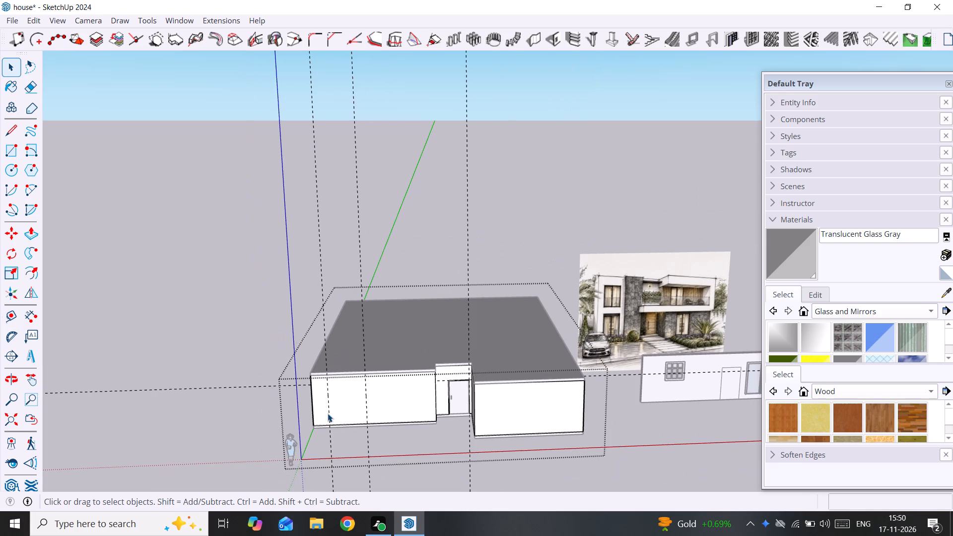
middle_click_drag(328, 413, 352, 413, "shift")
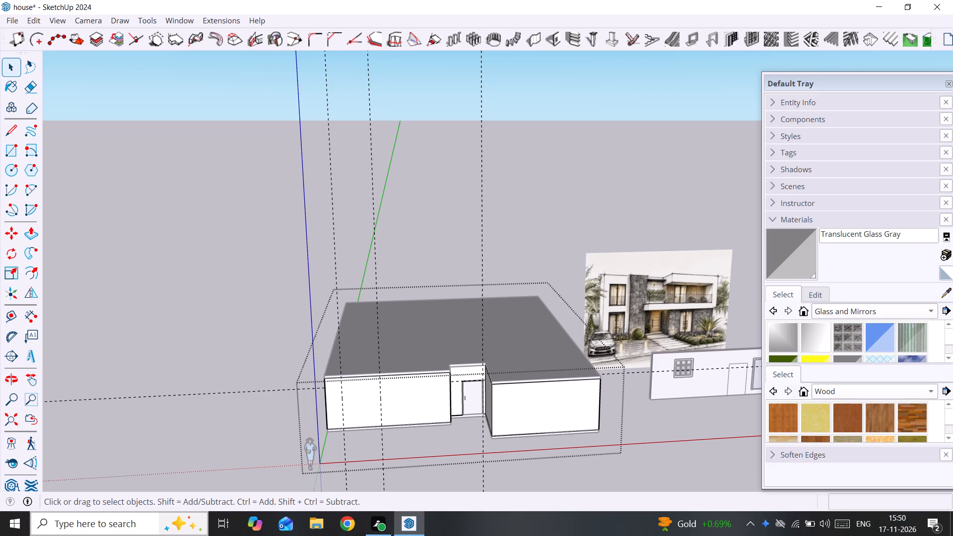
scroll(34, 349, "up", 7)
scroll(414, 457, "up", 2)
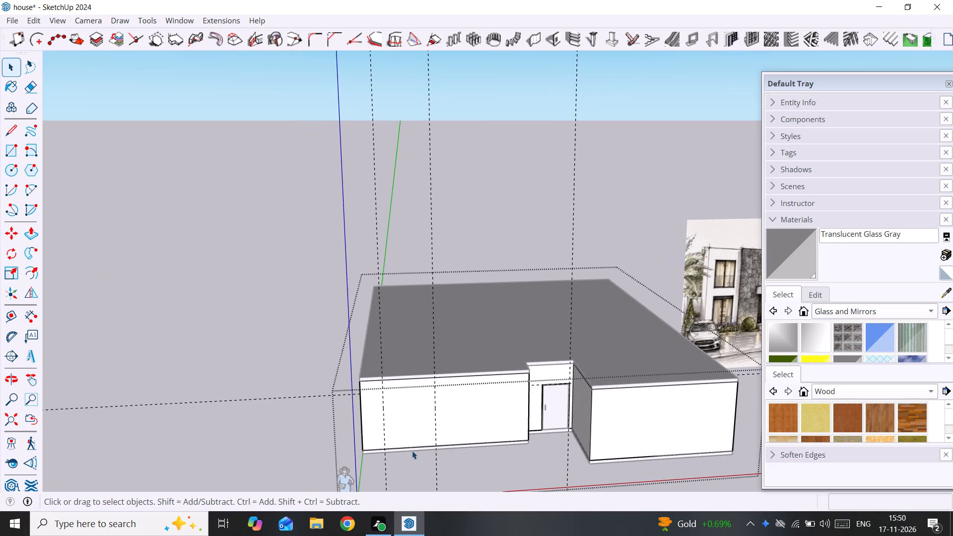
middle_click_drag(408, 418, 407, 263, "shift")
scroll(407, 268, "up", 8)
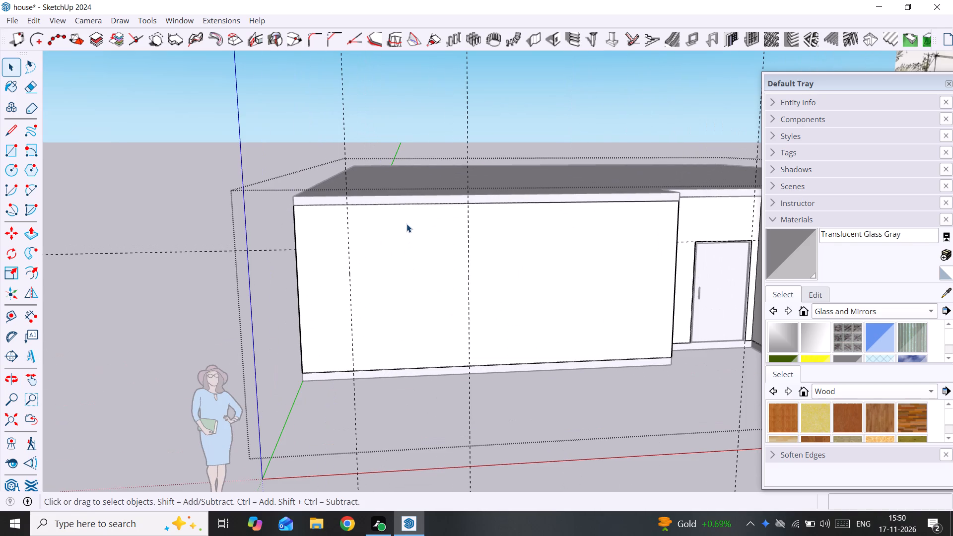
key("t")
left_click(412, 206)
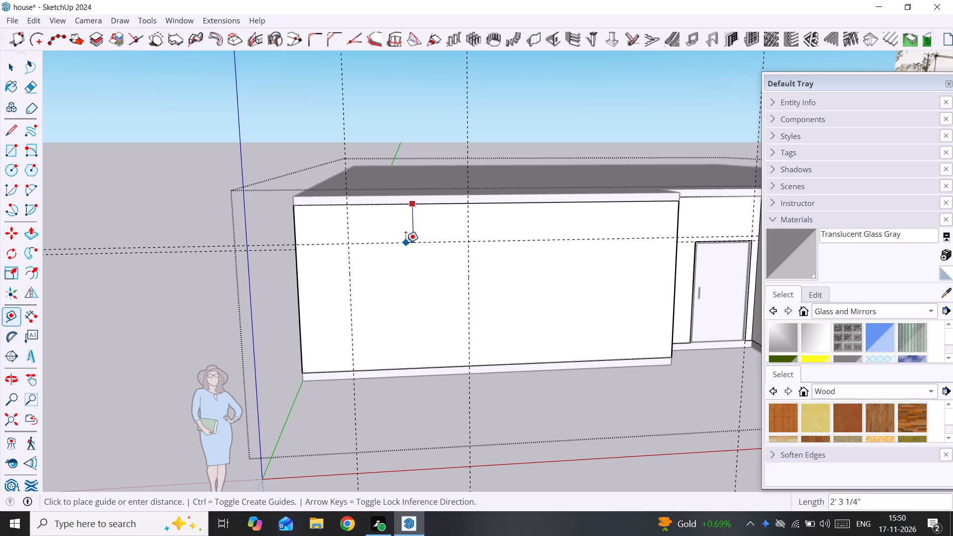
type("2'")
key("Return")
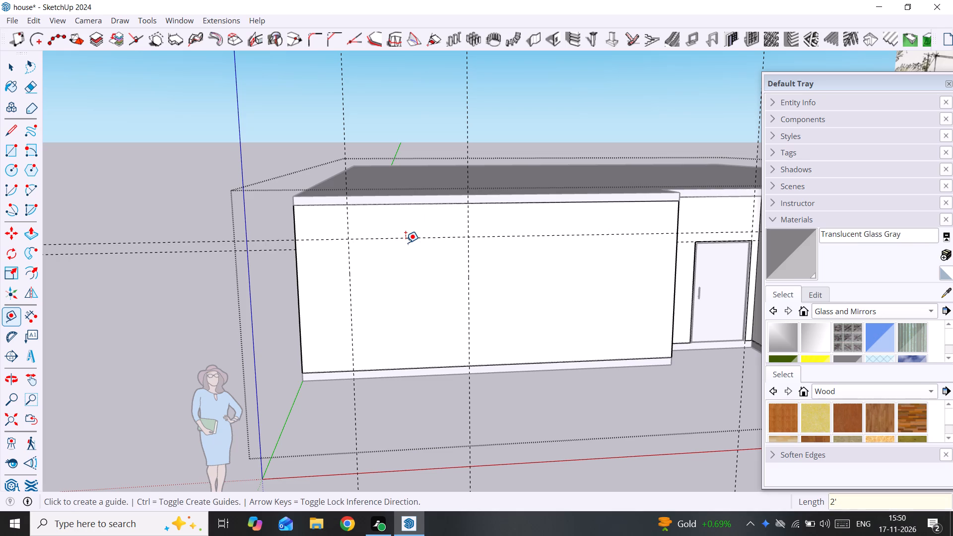
key("space")
Select the front wall face left of the entrance and choose frame type 0 in the 1001bit Door and Window Frames tool.
scroll(399, 247, "down", 10)
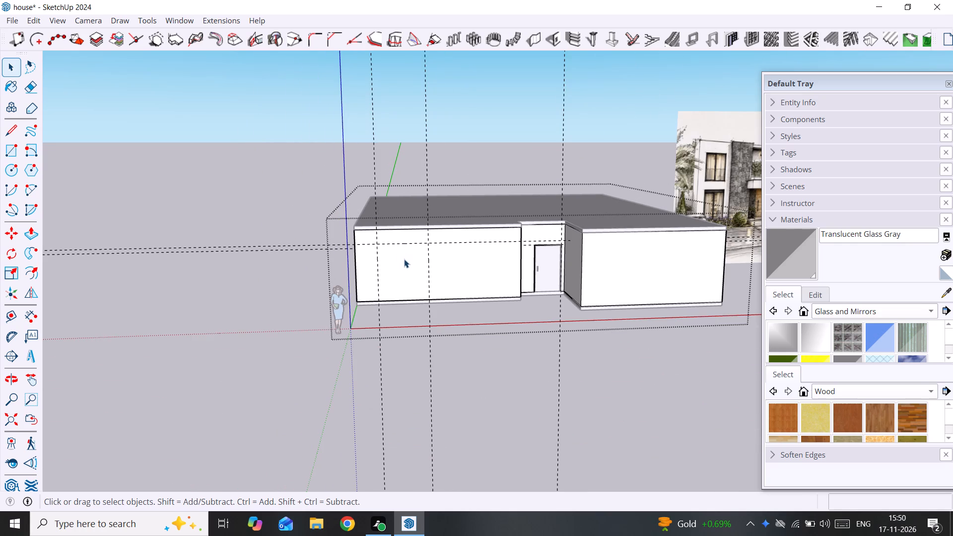
scroll(397, 278, "up", 5)
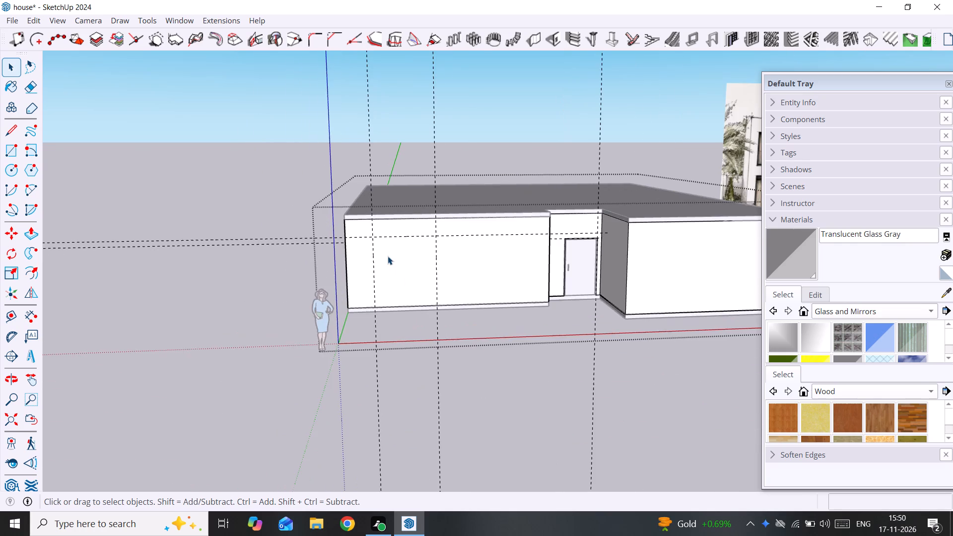
scroll(388, 256, "up", 1)
left_click(388, 256)
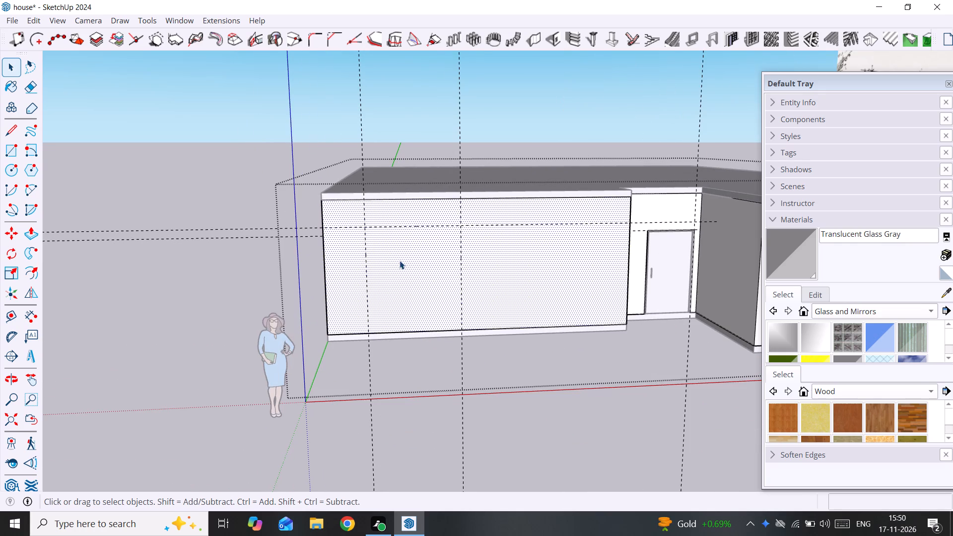
left_click(491, 249)
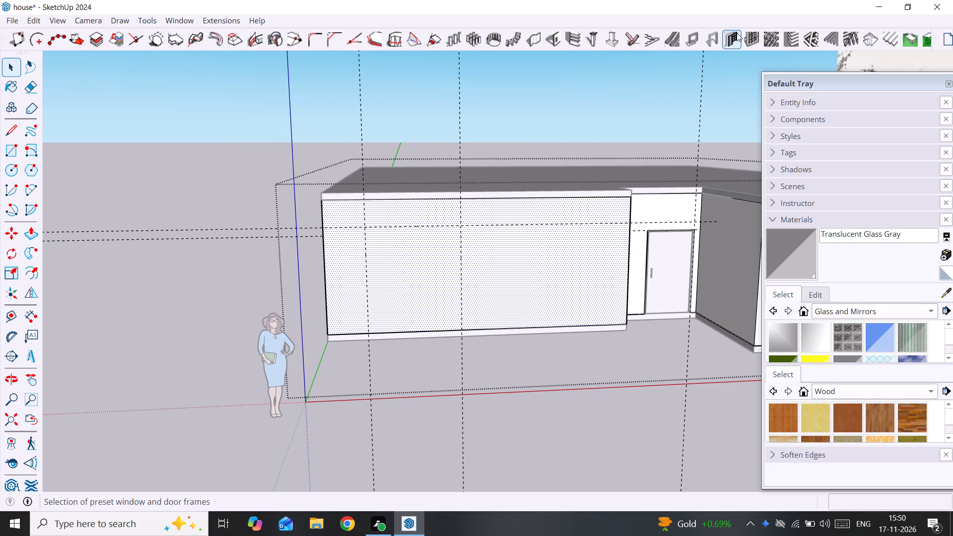
left_click(737, 33)
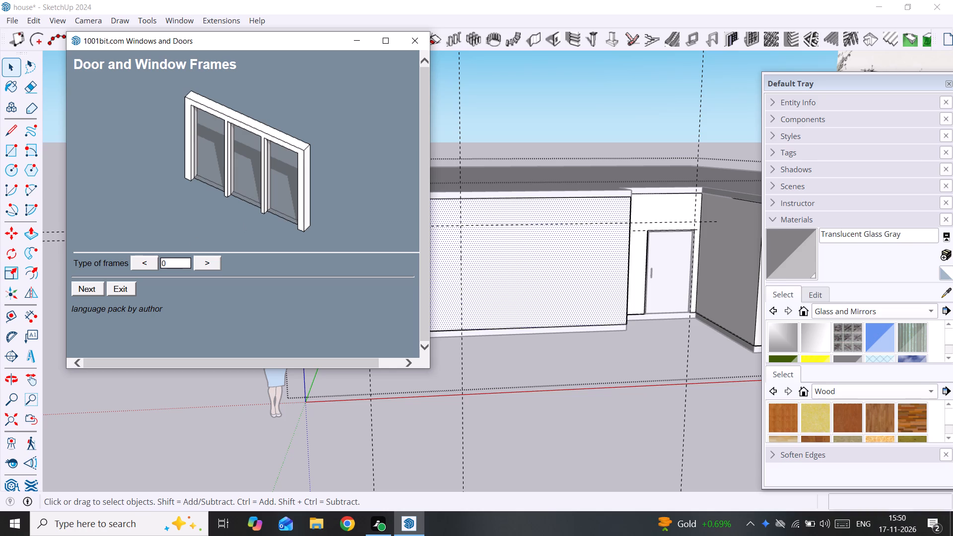
left_click(209, 258)
left_click(209, 258)
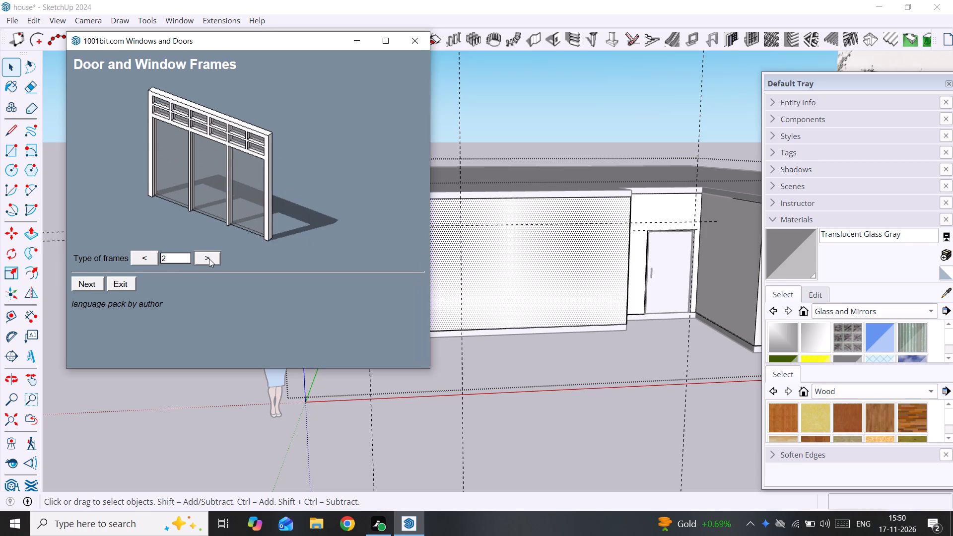
left_click(209, 259)
left_click(209, 259)
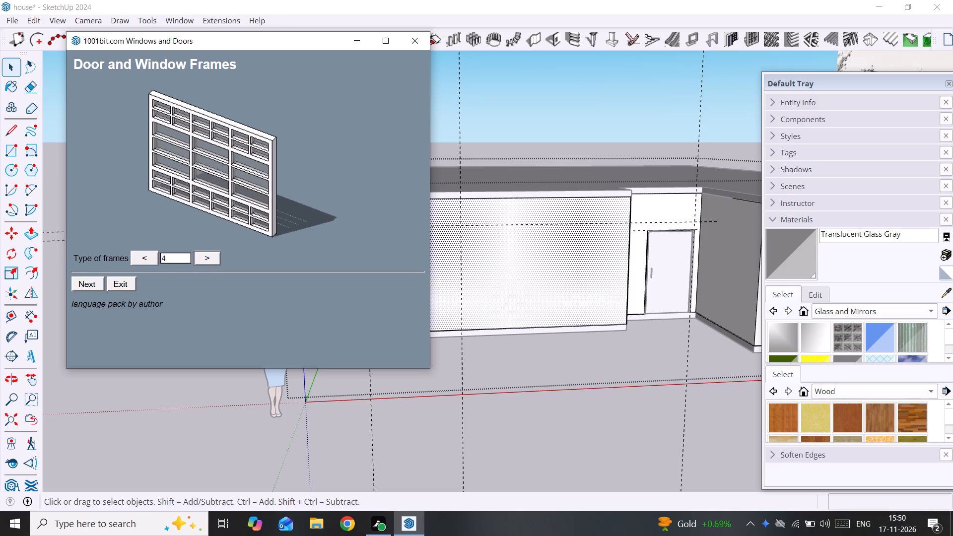
double_click(145, 258)
left_click(145, 258)
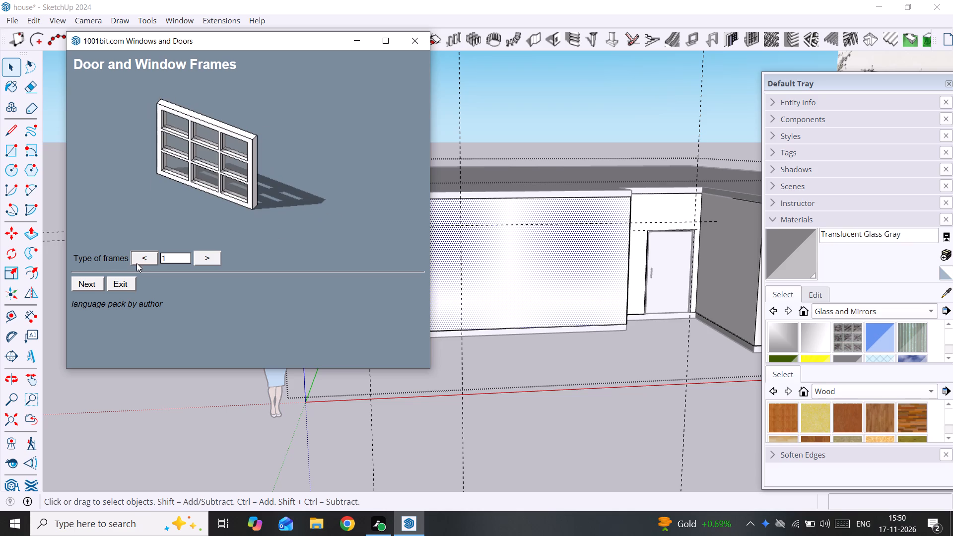
left_click(140, 257)
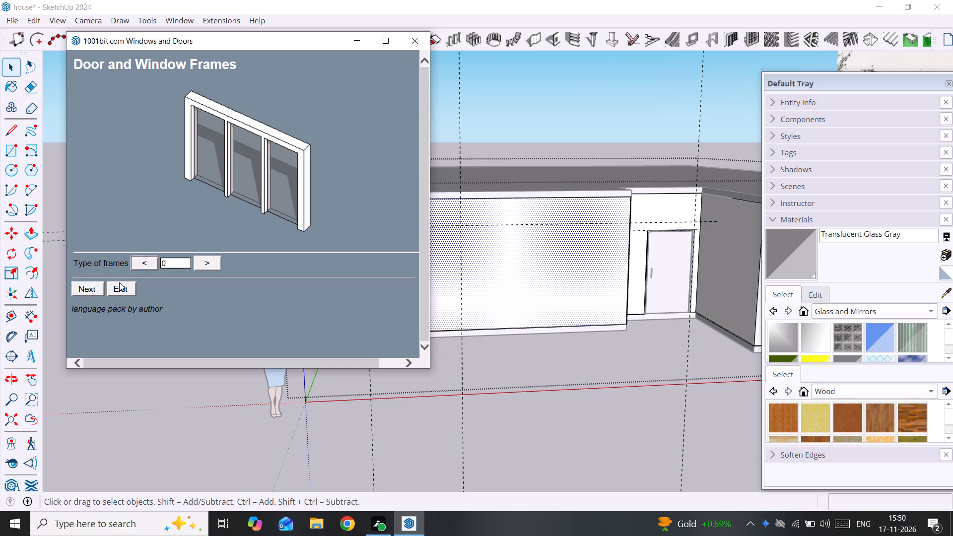
left_click(97, 290)
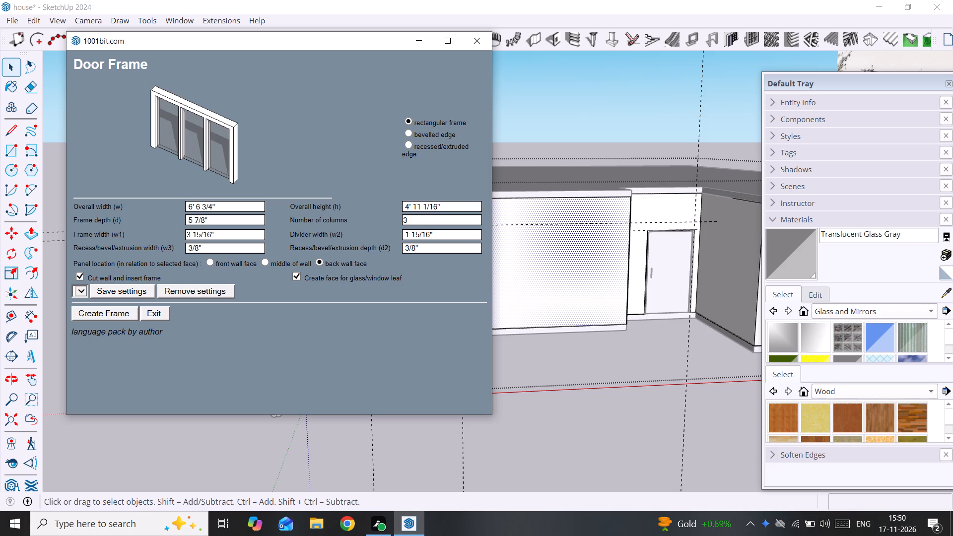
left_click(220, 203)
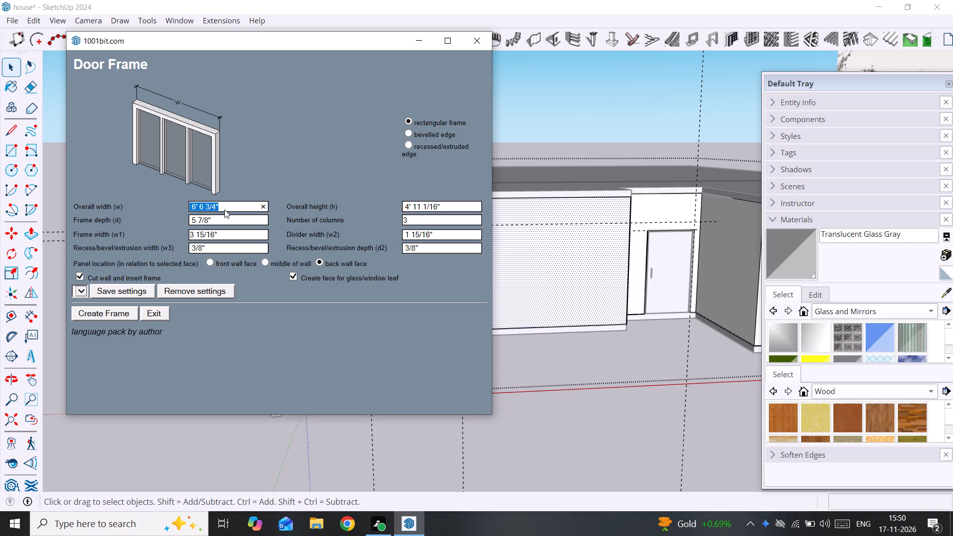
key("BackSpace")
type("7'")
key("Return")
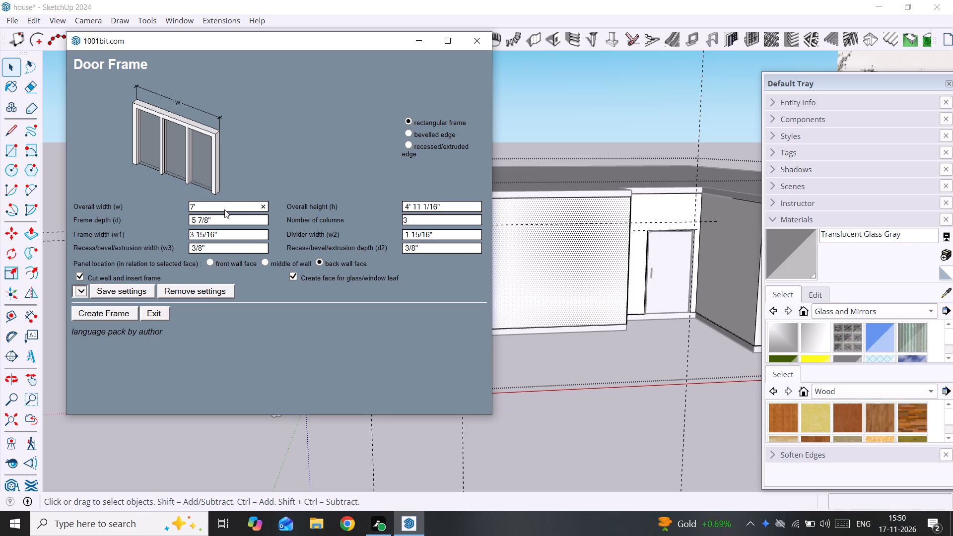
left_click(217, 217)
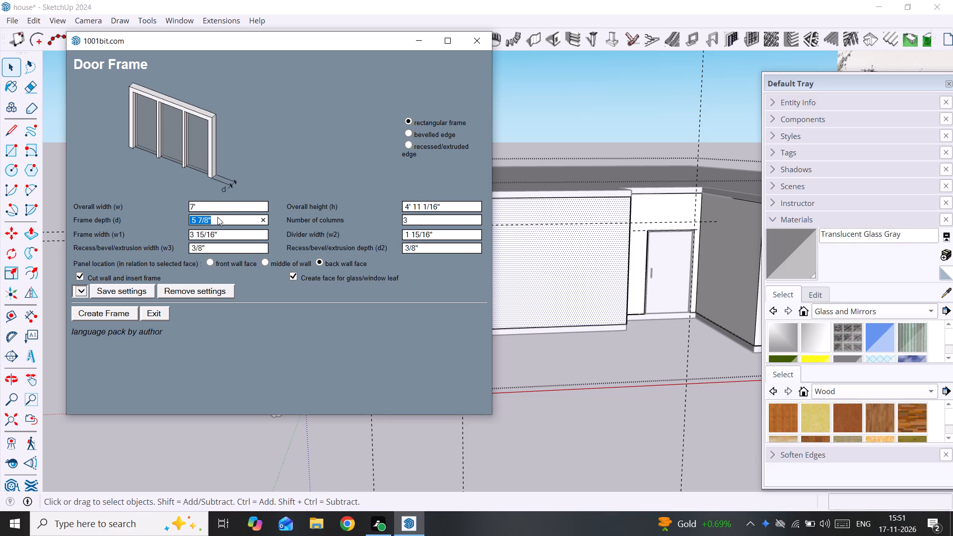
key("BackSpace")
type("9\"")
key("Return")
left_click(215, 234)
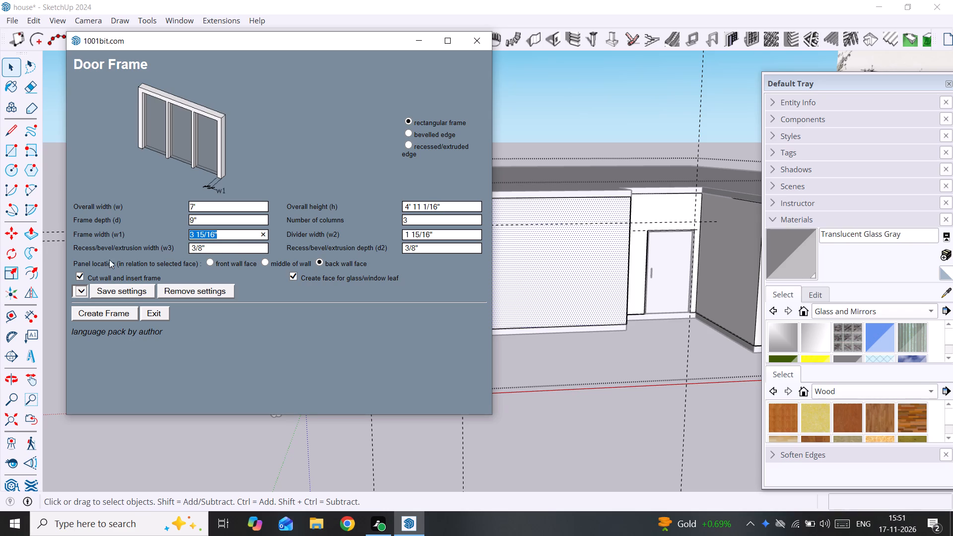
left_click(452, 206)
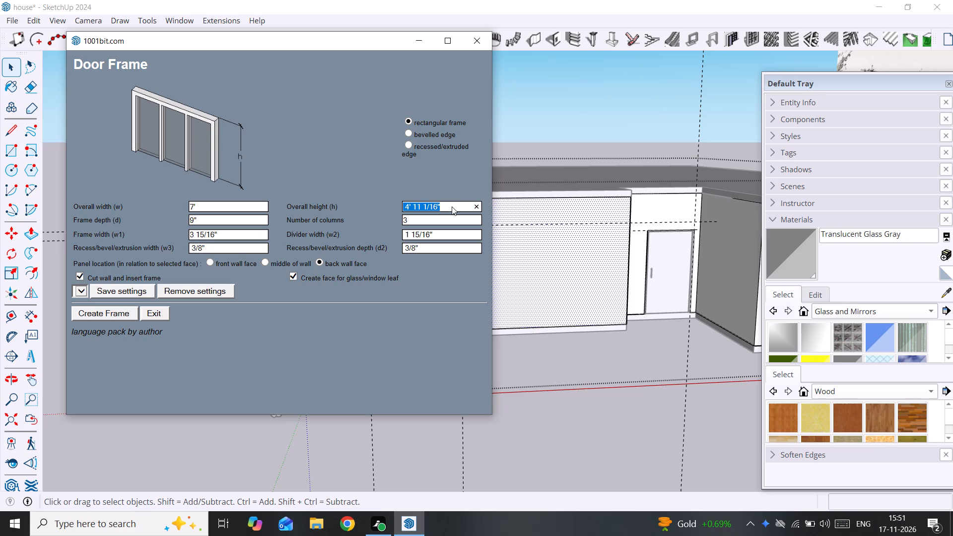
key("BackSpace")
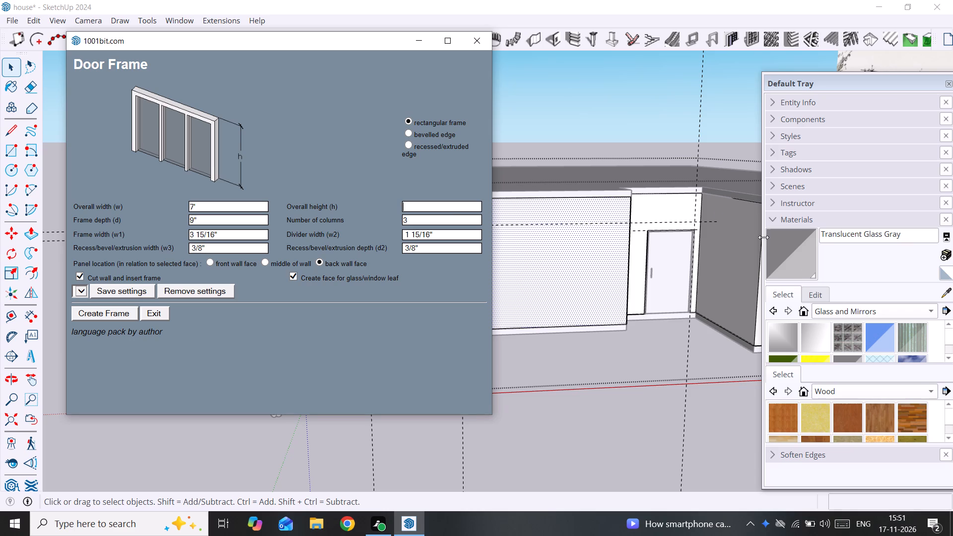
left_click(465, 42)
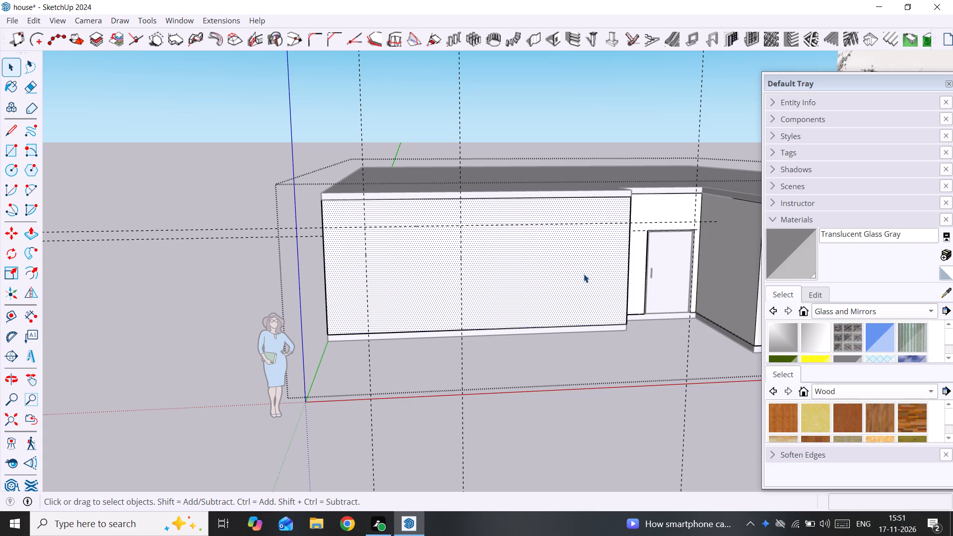
Measure the distance from the top edge of the front wall left of the entrance down to the horizontal guide.
middle_click_drag(549, 269, 647, 219)
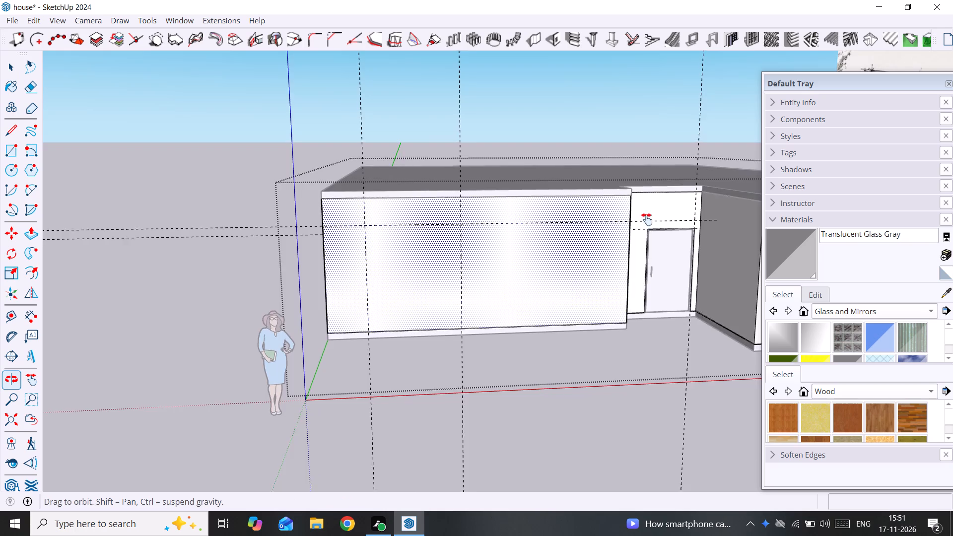
middle_click_drag(647, 219, 634, 212)
scroll(579, 147, "up", 7)
middle_click_drag(576, 126, 568, 98)
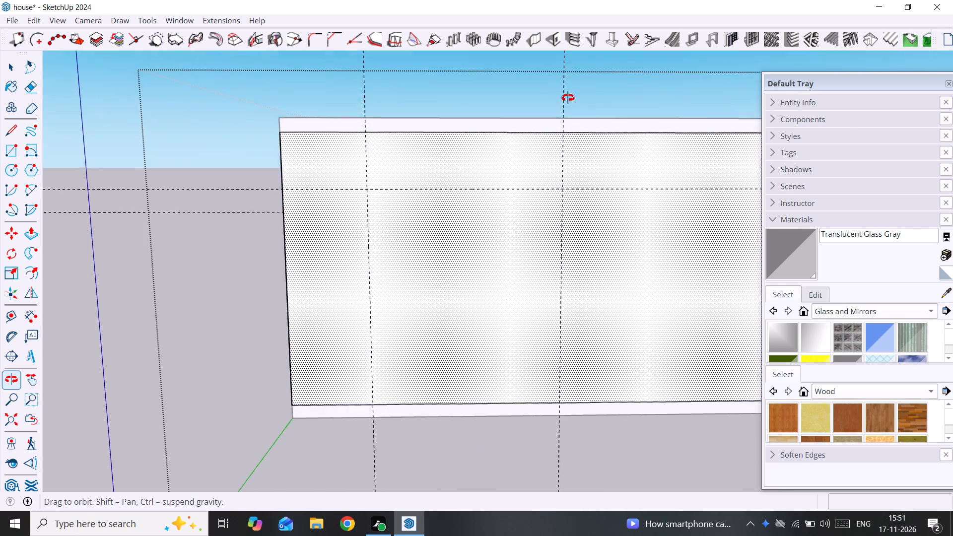
middle_click_drag(568, 98, 544, 7)
scroll(612, 119, "up", 7)
middle_click_drag(614, 125, 613, 73)
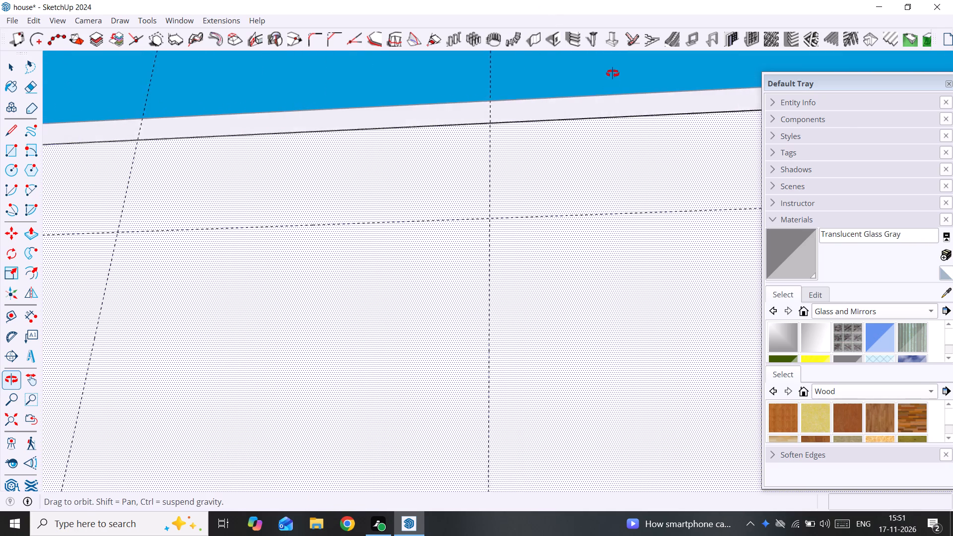
middle_click_drag(613, 73, 613, 68)
key("t")
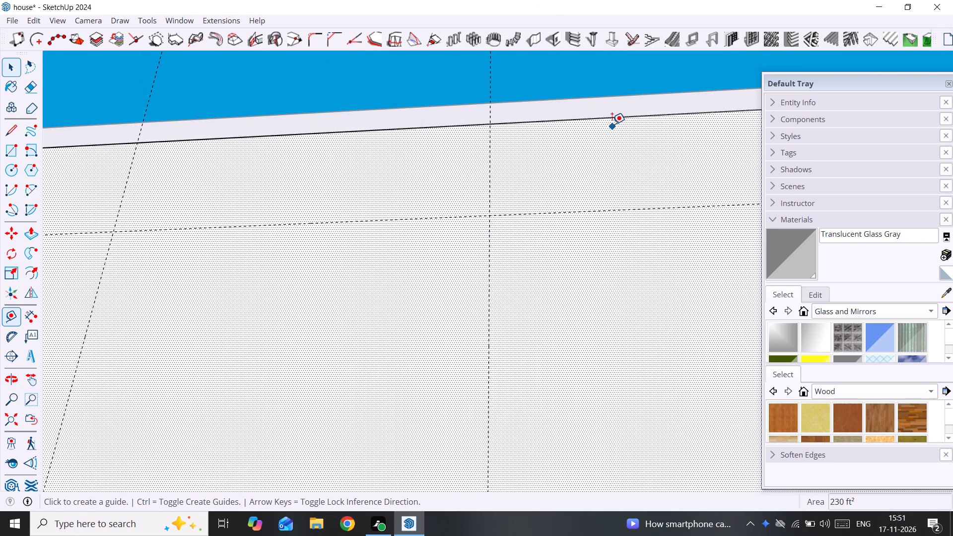
left_click(616, 117)
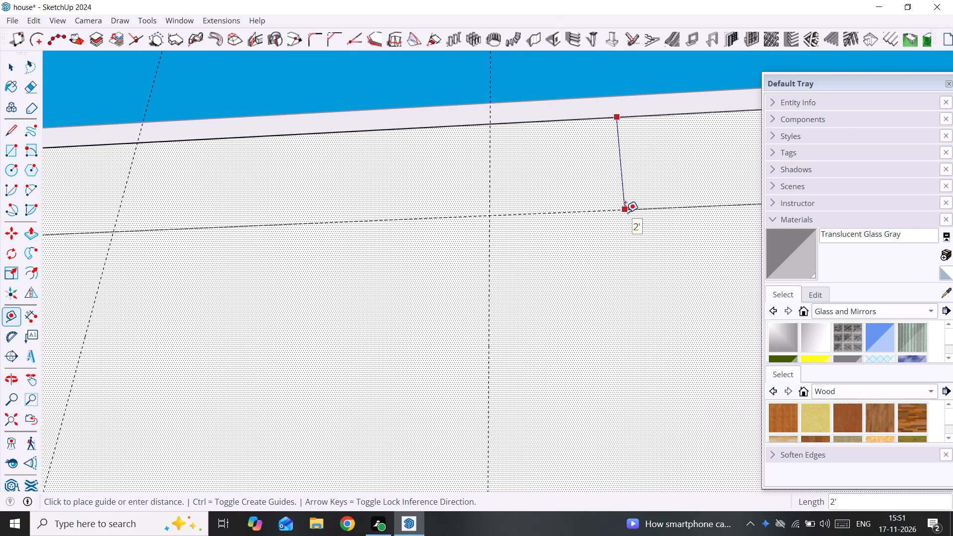
key("space")
Restart the 1001bit Door and Window Frames tool with frame type 0 and set the overall height to 8'.
scroll(625, 212, "down", 14)
middle_click_drag(531, 193, 548, 230)
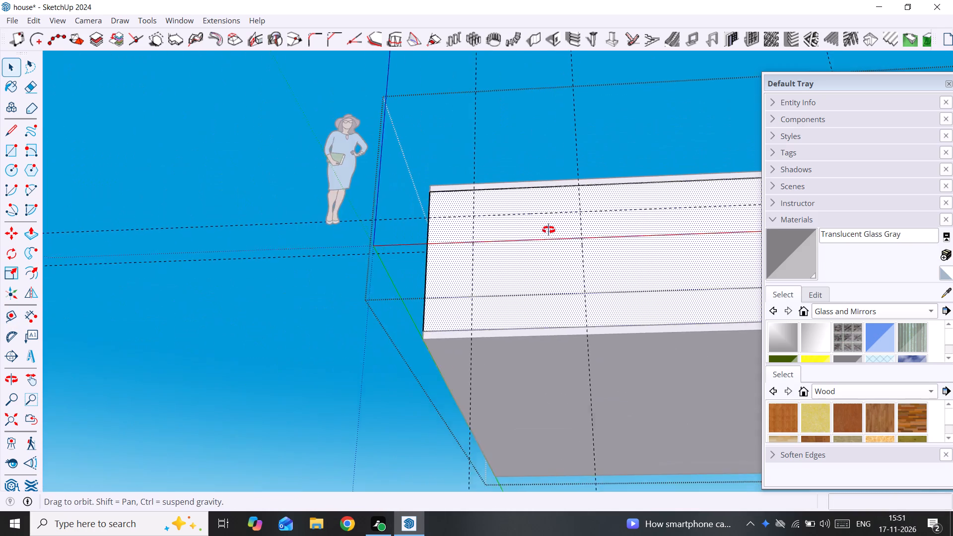
middle_click_drag(548, 230, 575, 349)
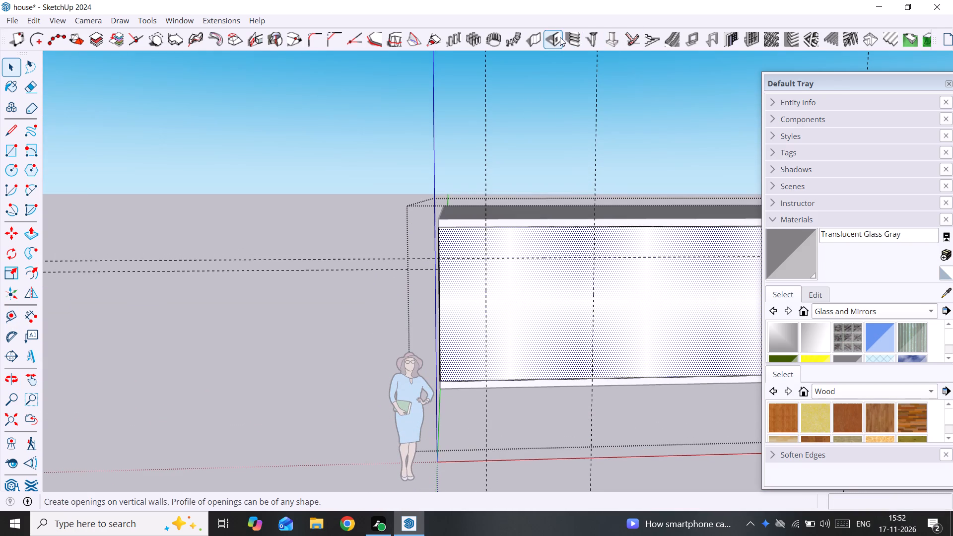
left_click(734, 38)
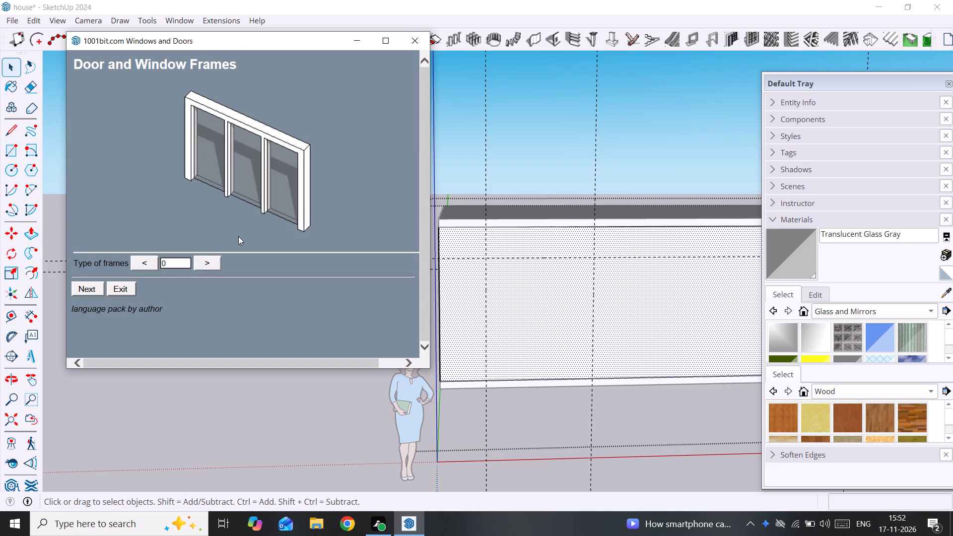
left_click(88, 289)
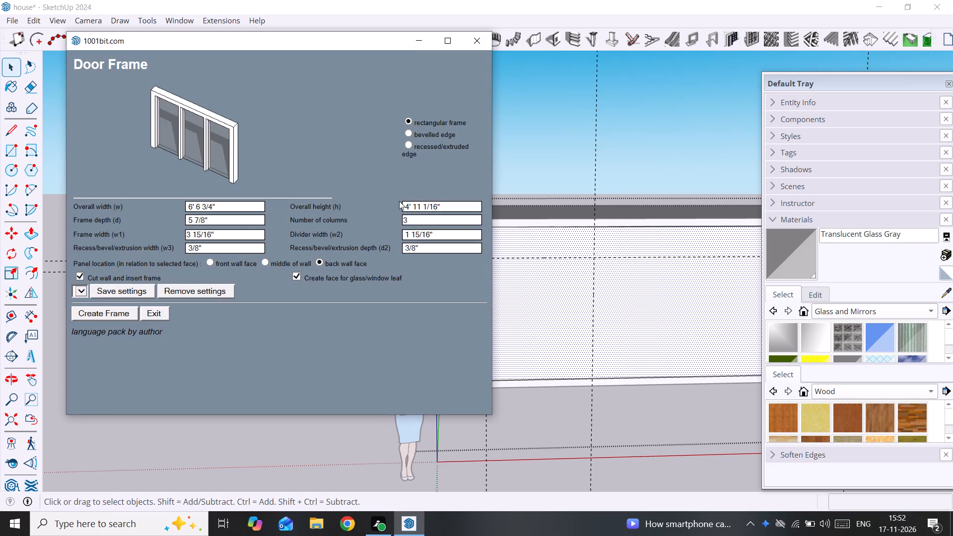
left_click(449, 205)
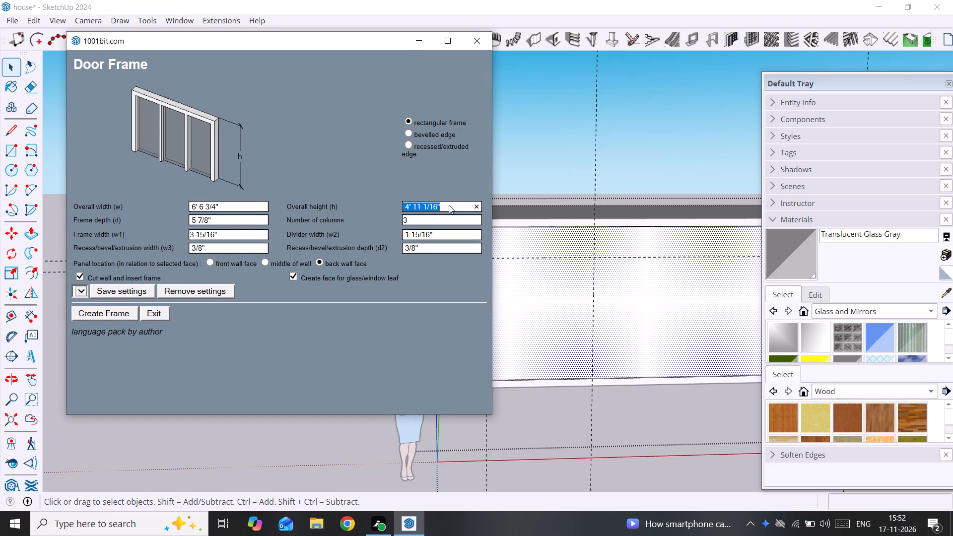
key("BackSpace")
type("8'")
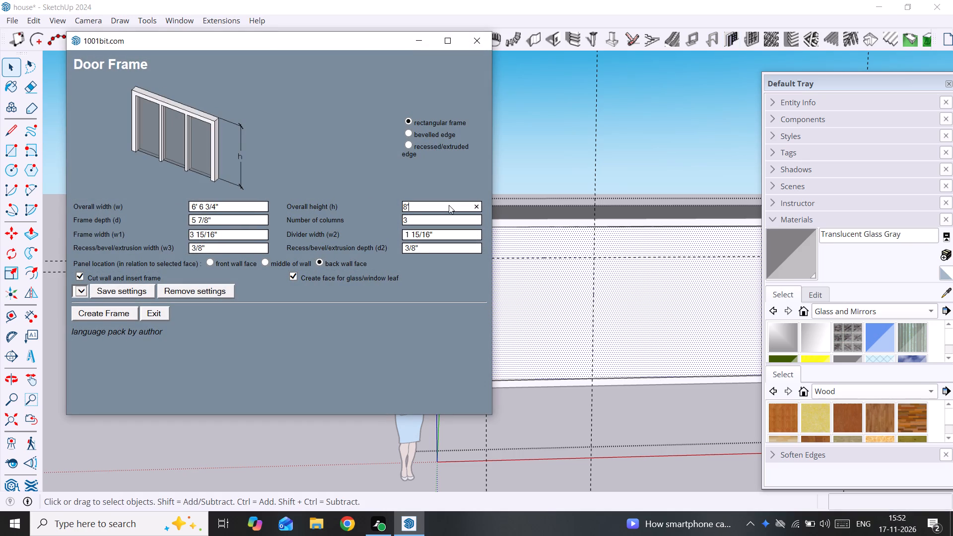
key("Return")
Set the frame's overall width to 7' and its frame depth to 9".
left_click(223, 207)
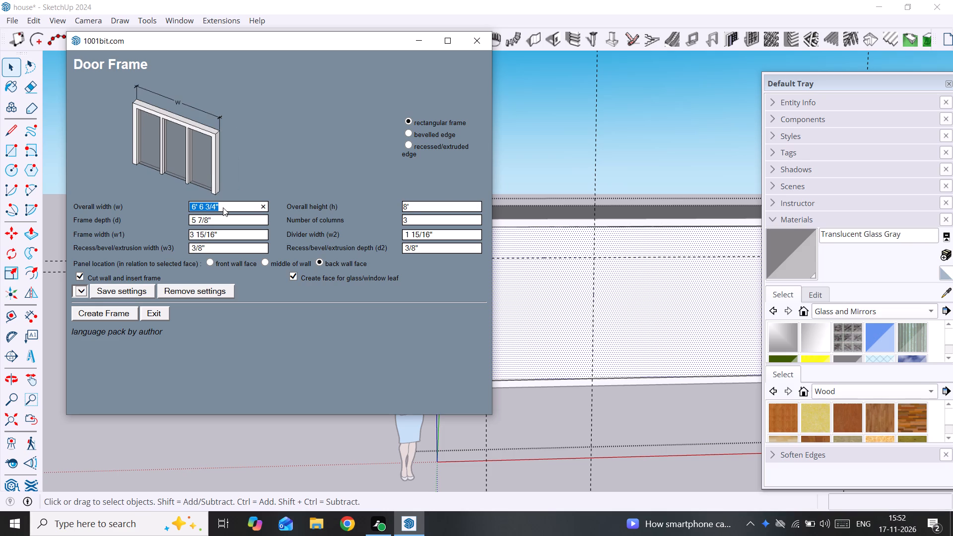
key("BackSpace")
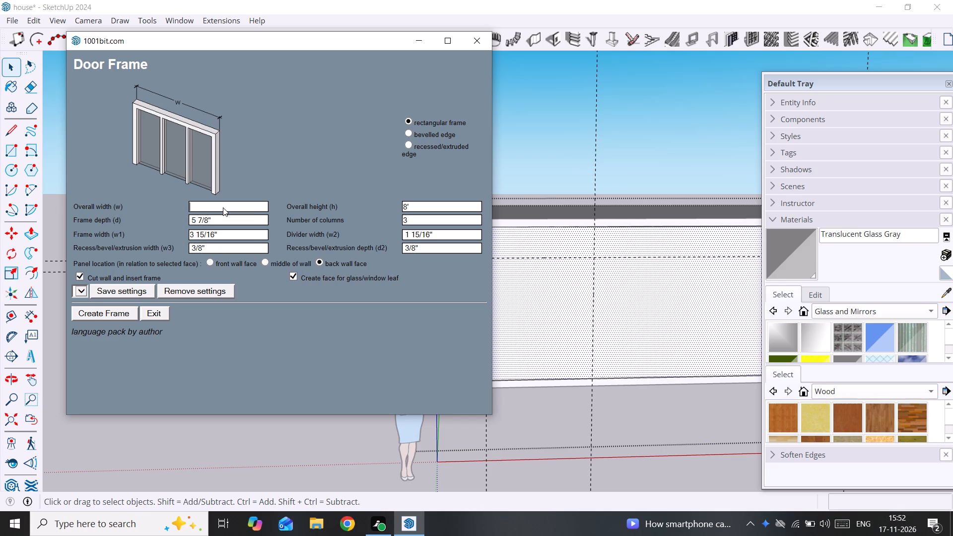
type("7'")
key("Return")
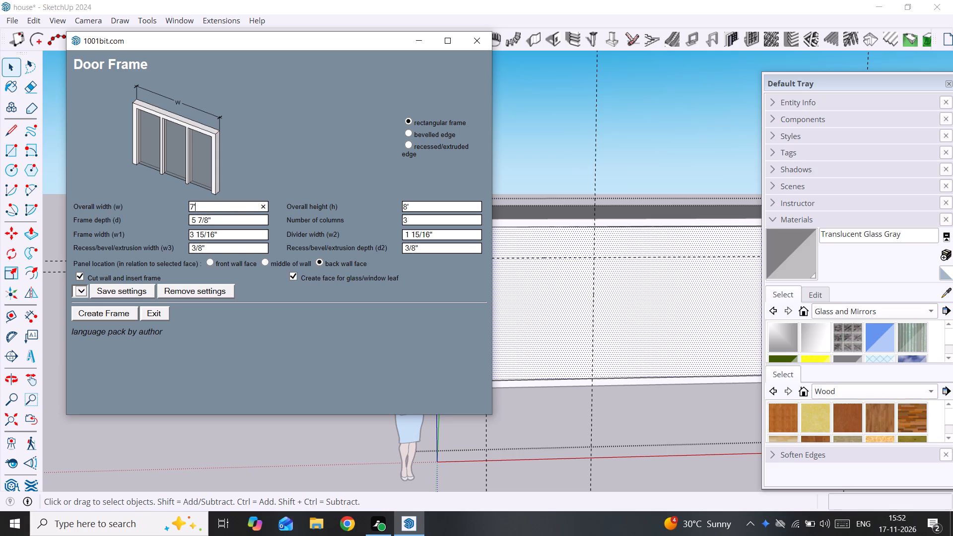
left_click(215, 218)
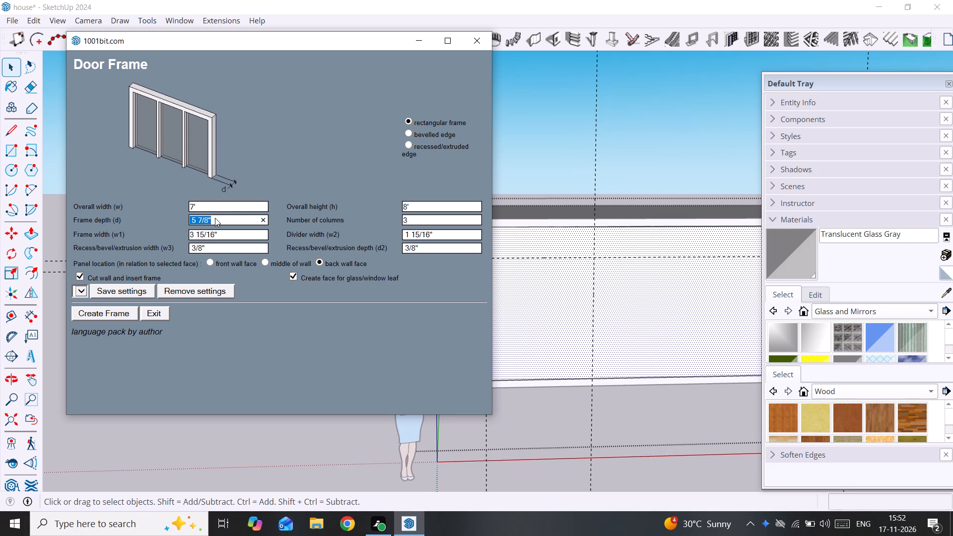
key("BackSpace")
type("9\"")
key("Return")
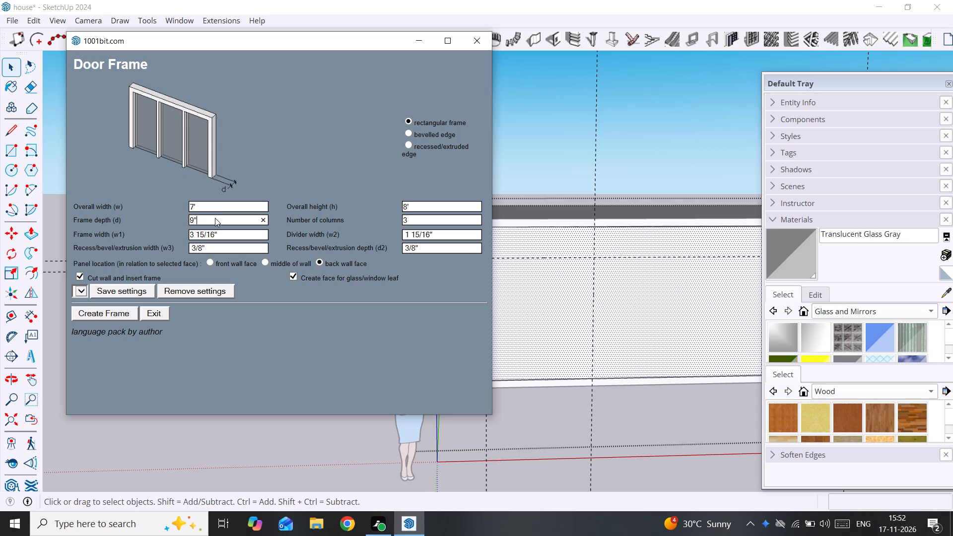
left_click(226, 239)
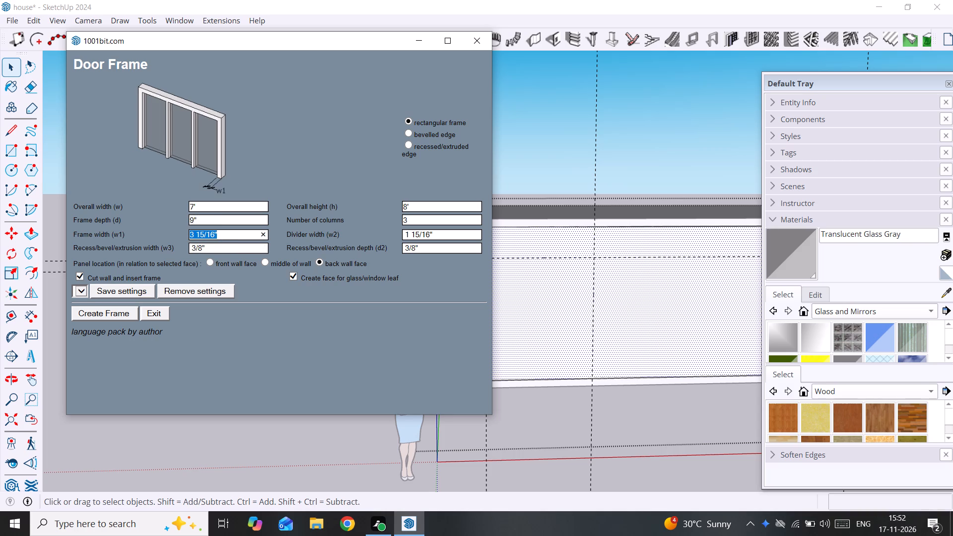
left_click(212, 248)
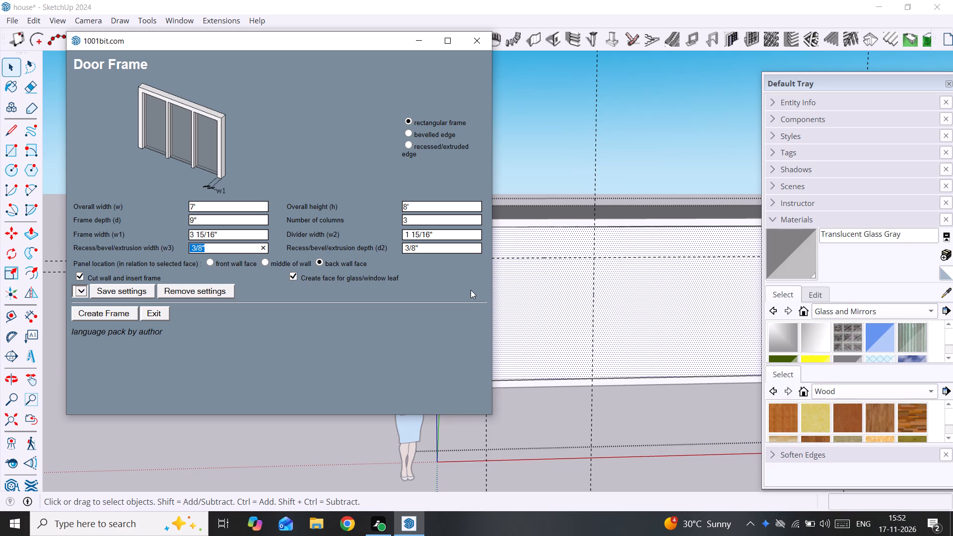
Examine the windows in the reference house image and compare them with the front wall left of the entrance.
scroll(539, 346, "down", 17)
middle_click_drag(642, 317, 487, 323, "shift")
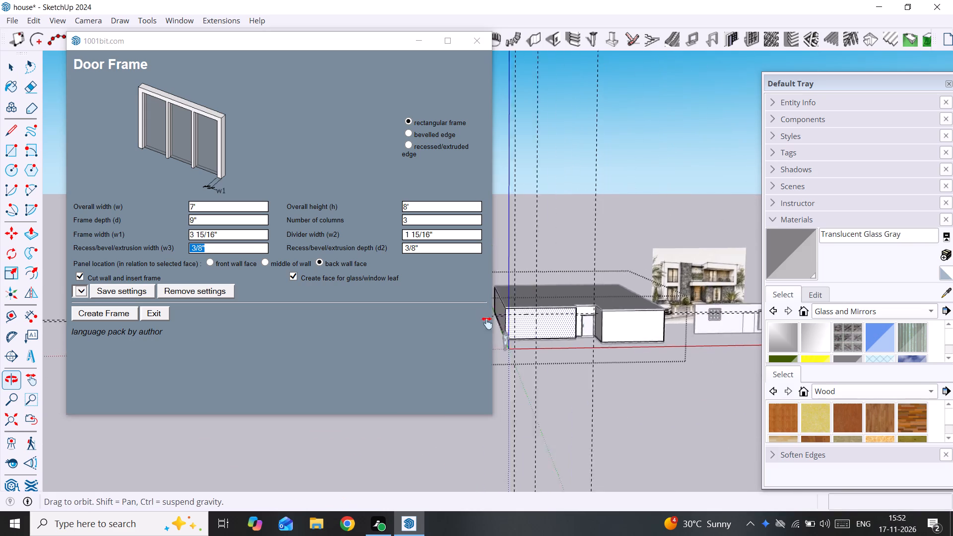
middle_click_drag(487, 323, 448, 323, "shift")
scroll(531, 292, "up", 13)
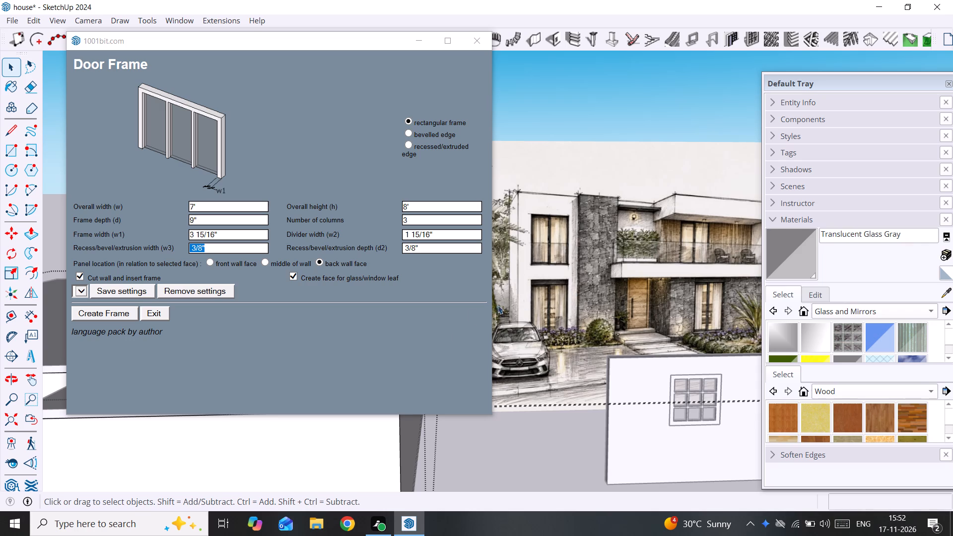
scroll(583, 306, "down", 11)
middle_click_drag(583, 303, 775, 233, "shift")
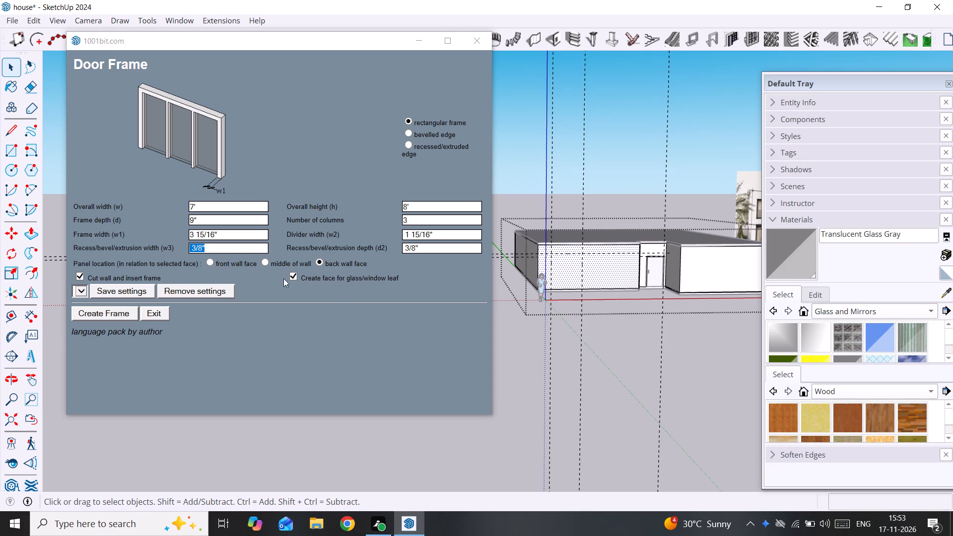
scroll(509, 245, "up", 2)
middle_click_drag(509, 245, 570, 248, "shift")
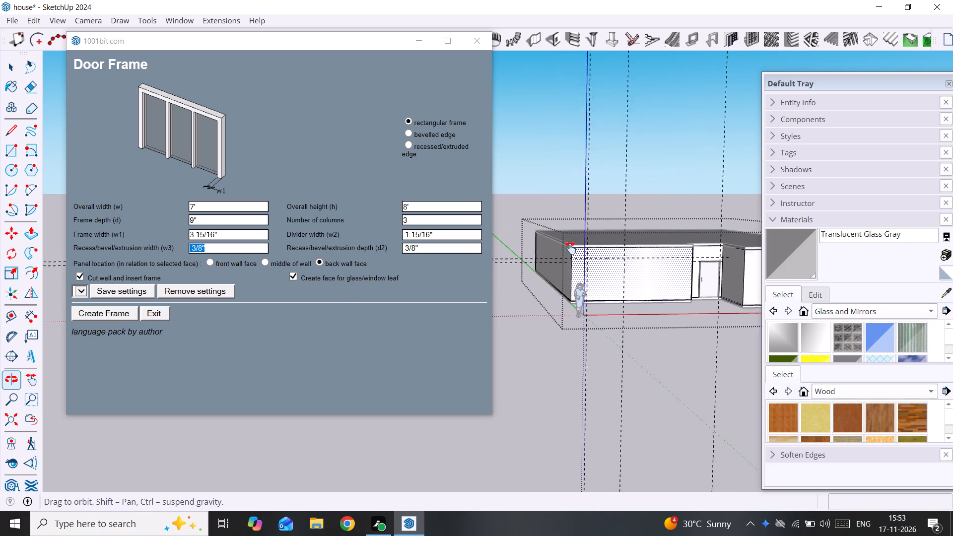
middle_click_drag(570, 248, 576, 248, "shift")
middle_click_drag(562, 250, 557, 252)
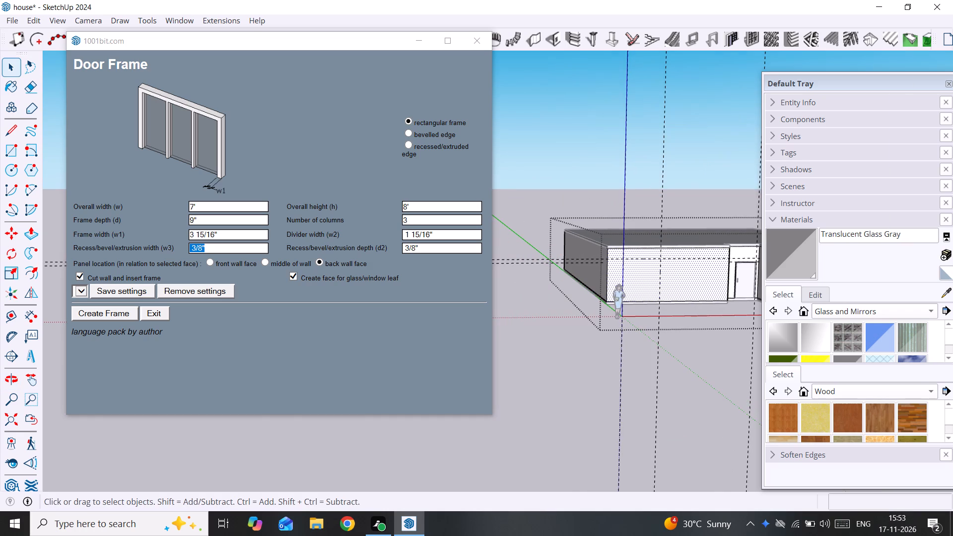
Give the frame 2 columns and insert it in the front wall left of the entrance, where the left vertical guide meets the wall's base.
left_click(408, 217)
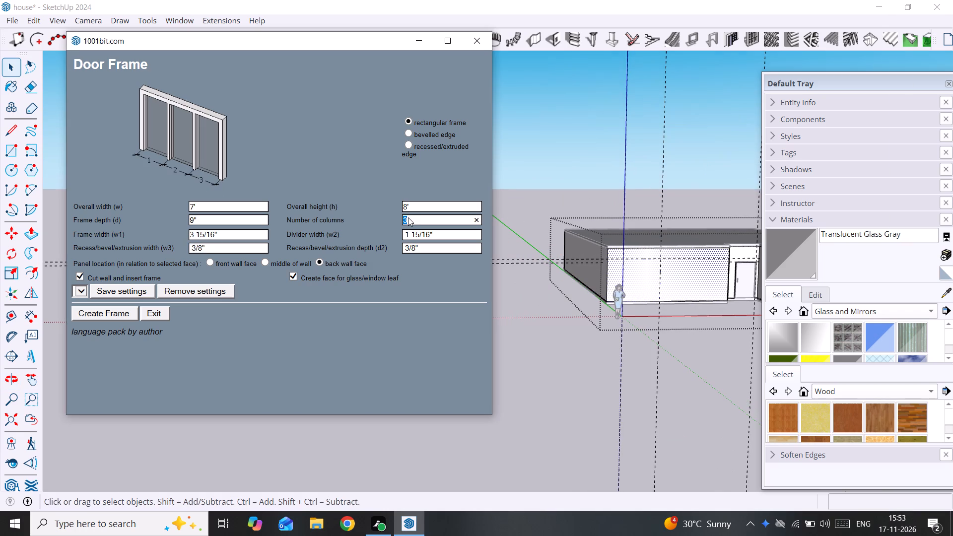
key("BackSpace")
type("2'")
key("Return")
left_click(116, 311)
scroll(638, 296, "up", 6)
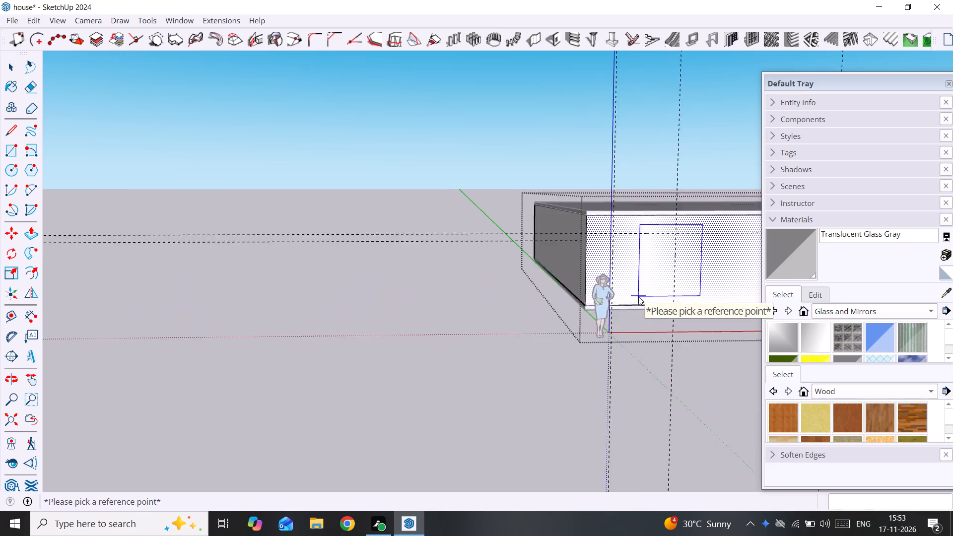
scroll(638, 296, "up", 5)
middle_click_drag(619, 297, 586, 307)
scroll(588, 307, "up", 4)
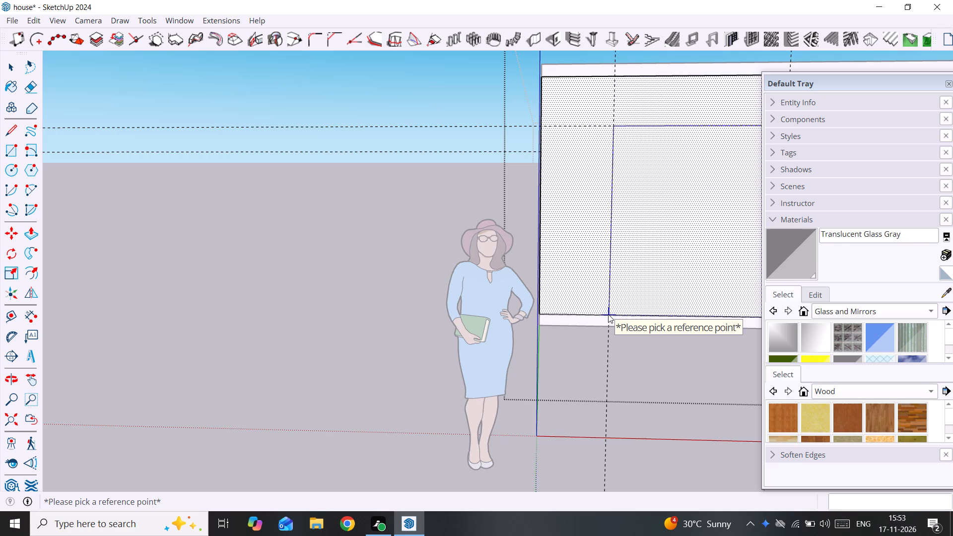
double_click(608, 314)
scroll(649, 258, "down", 4)
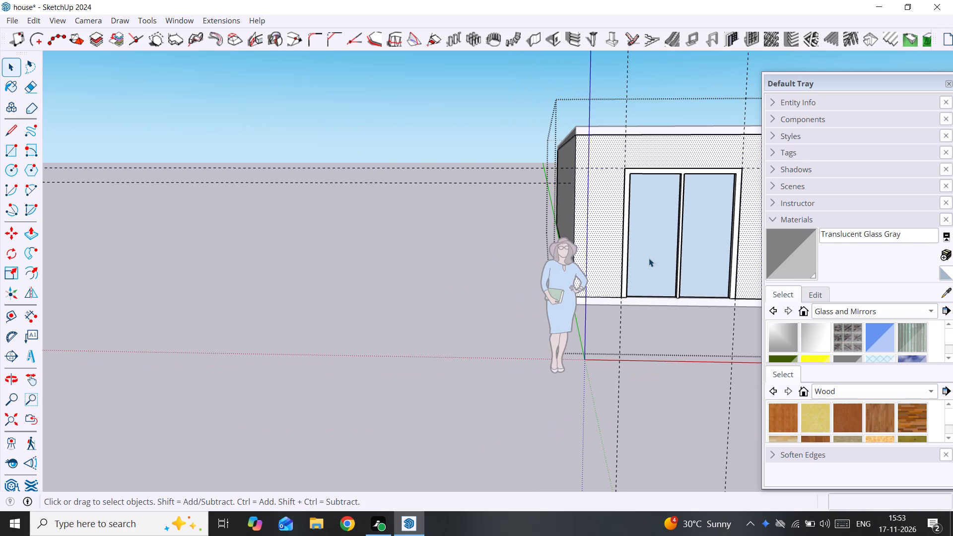
key("space")
middle_click_drag(696, 237, 303, 274)
scroll(303, 274, "down", 3)
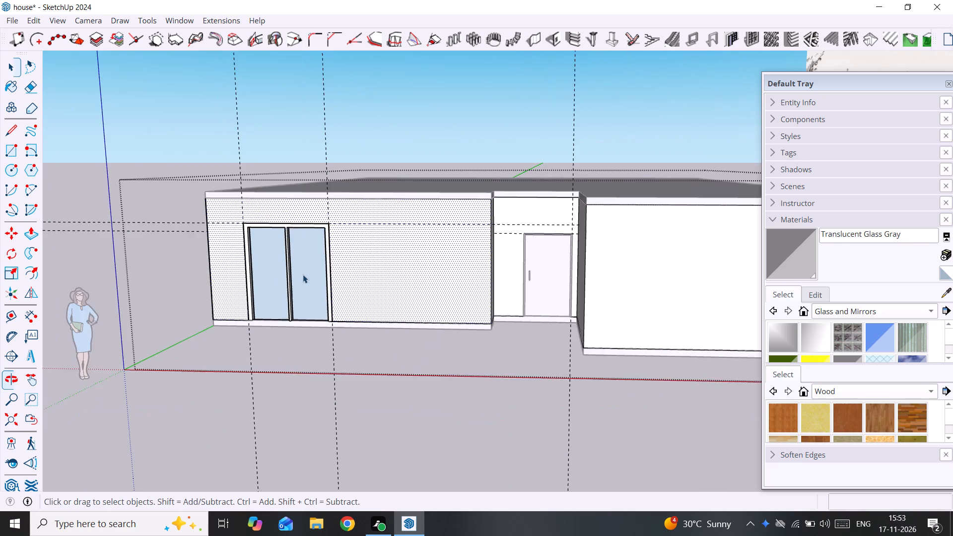
scroll(303, 274, "down", 9)
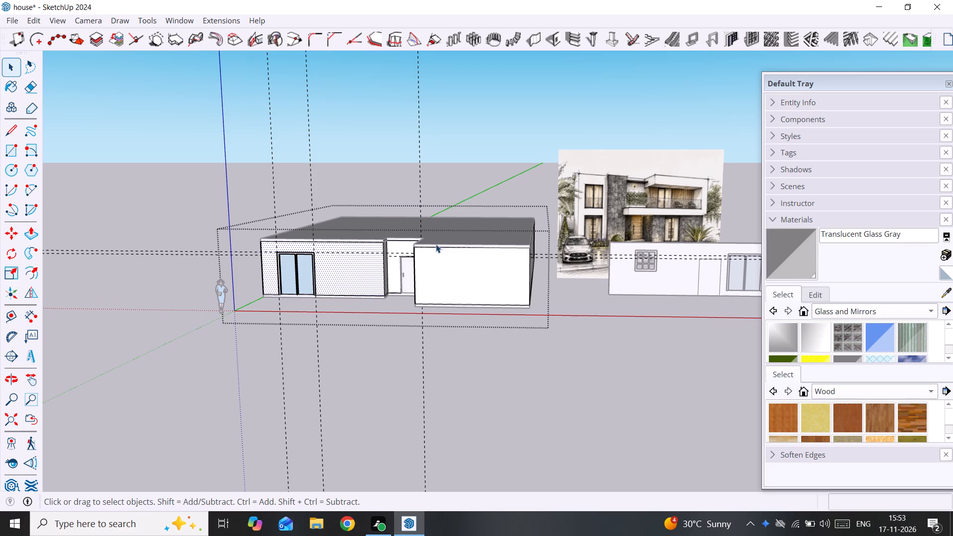
Select the front wall face right of the entrance and place a vertical guide 5' in from its left edge.
left_click(441, 260)
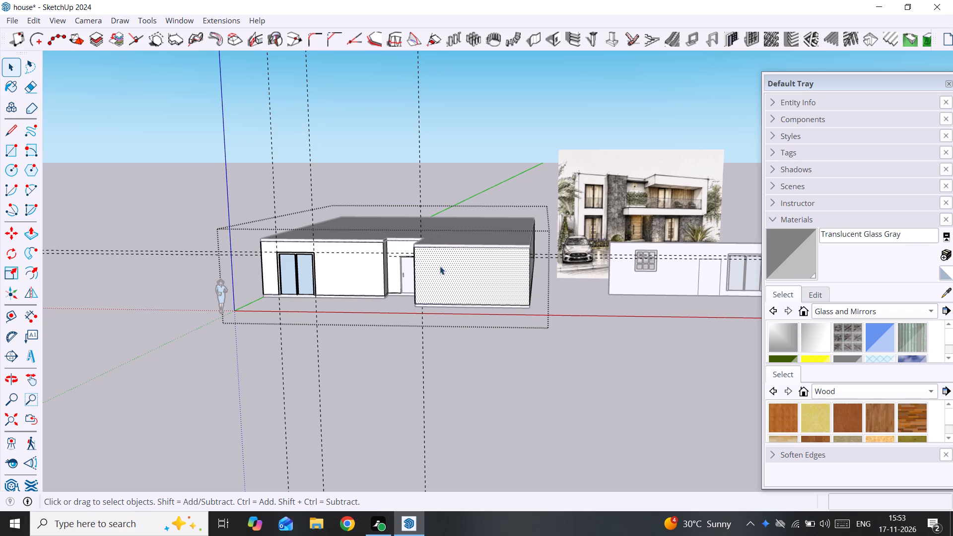
middle_click_drag(426, 278, 511, 308)
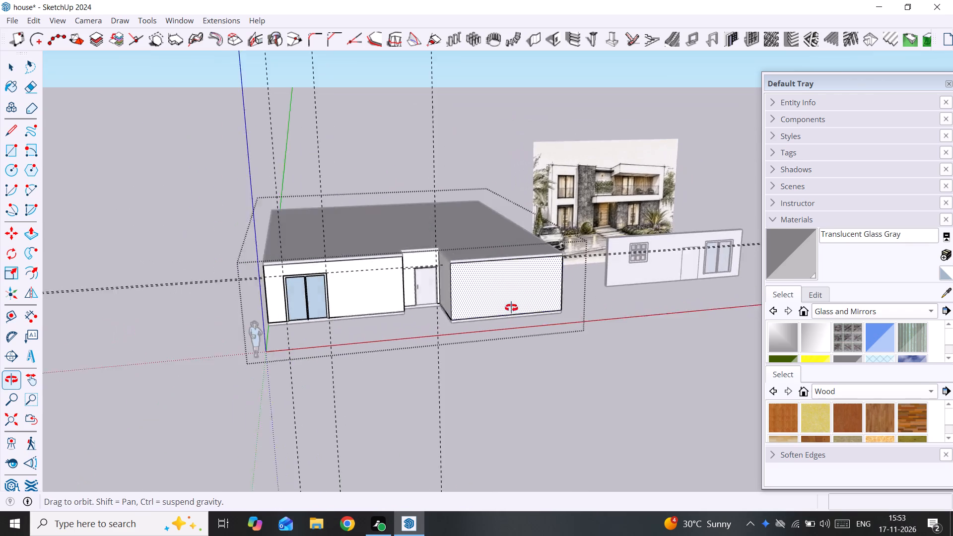
middle_click_drag(511, 308, 463, 310)
scroll(440, 305, "up", 1)
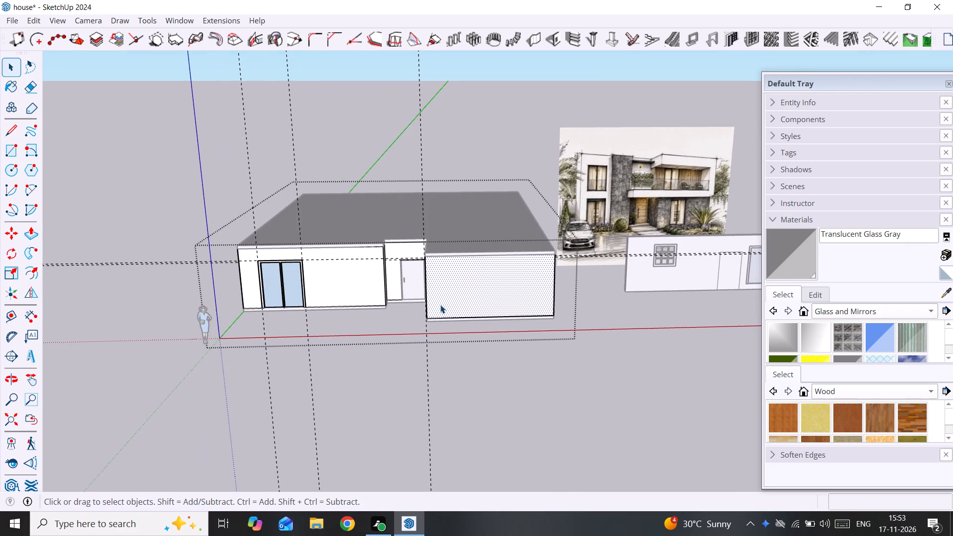
key("t")
left_click(427, 299)
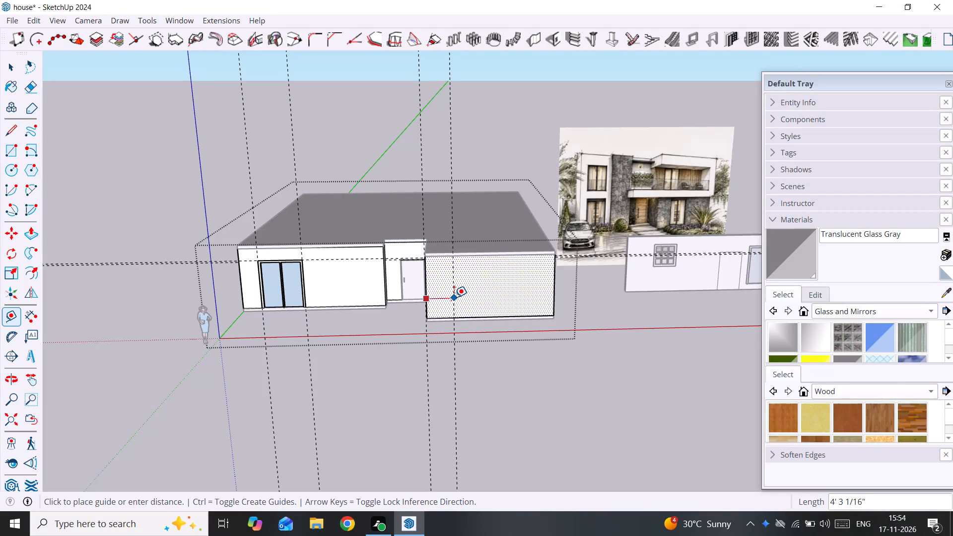
type("5'")
key("Return")
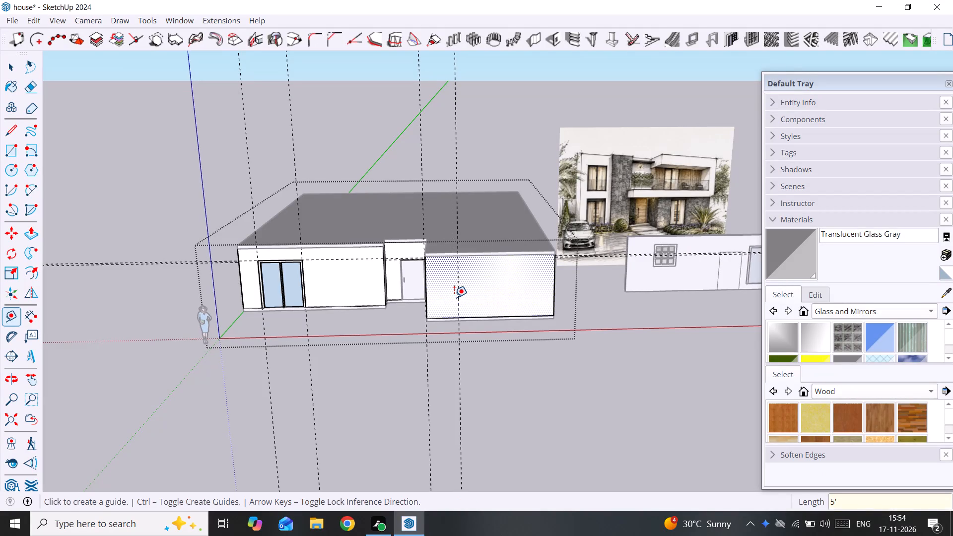
Place a second vertical guide on the right front wall, 6' to the right of the new guide.
scroll(462, 306, "up", 1)
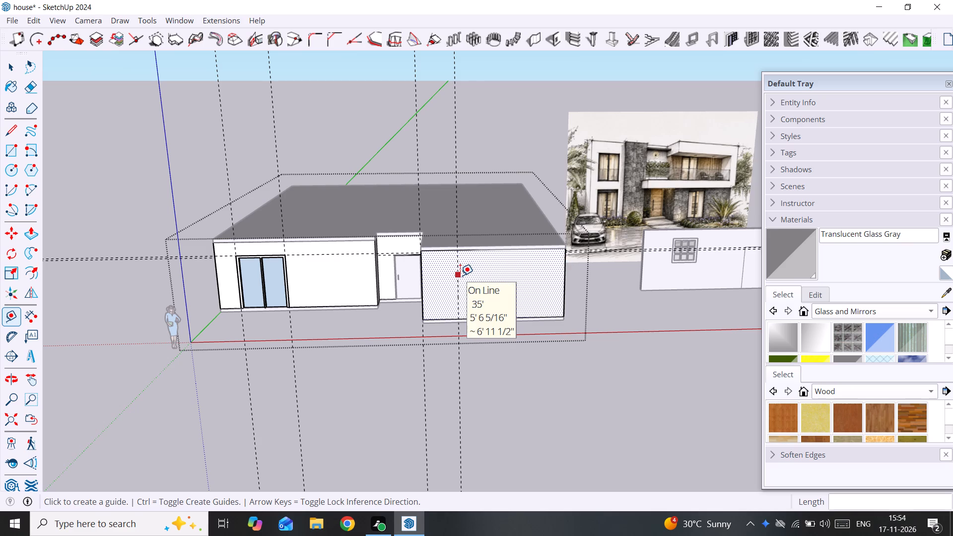
left_click(460, 275)
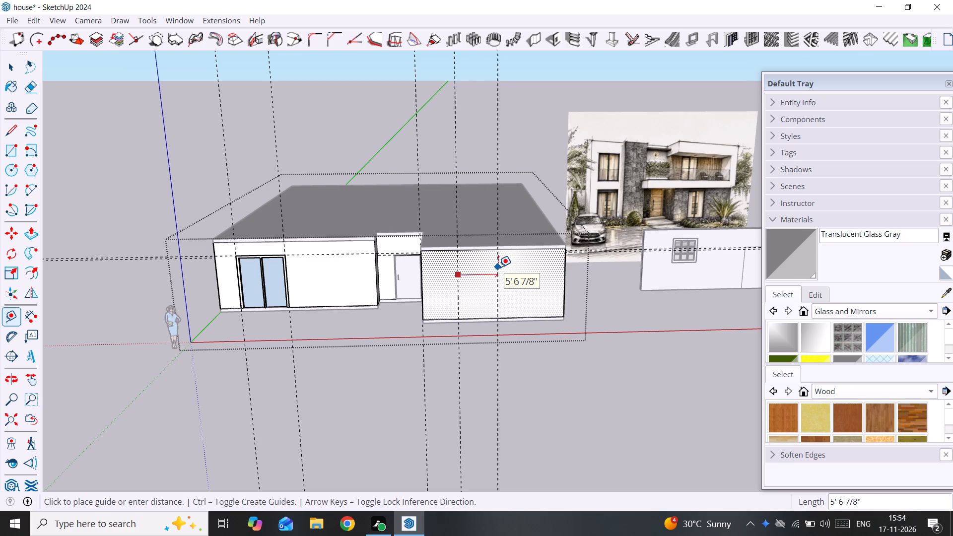
type("6'")
key("Return")
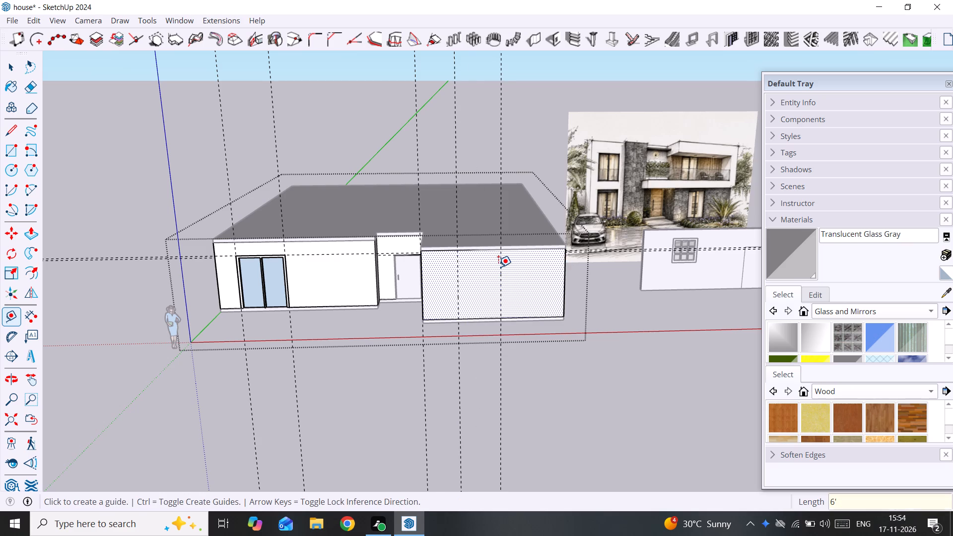
Place a horizontal guide 2' below the top edge of the front wall face right of the entrance.
scroll(472, 292, "up", 4)
middle_click_drag(464, 287, 464, 227)
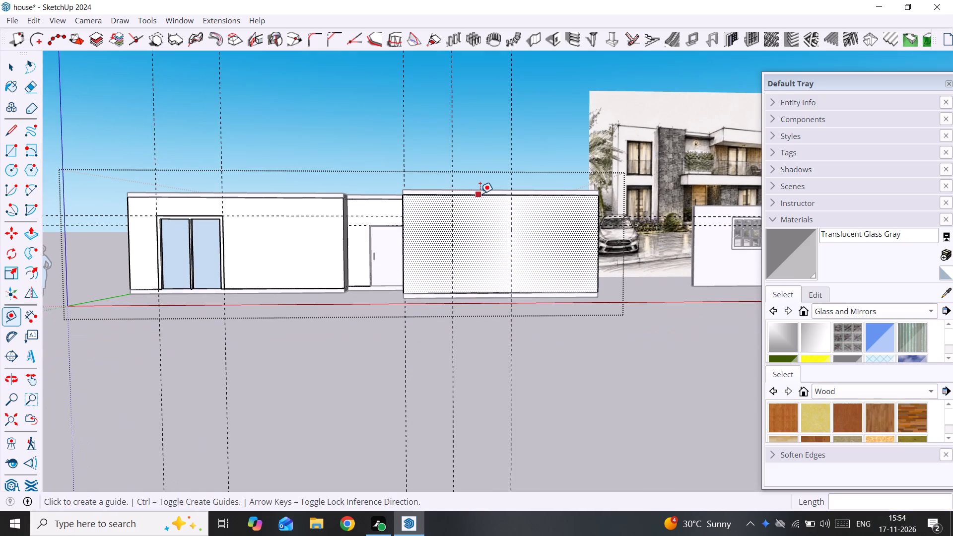
scroll(465, 206, "up", 12)
middle_click_drag(465, 189, 465, 150)
left_click(470, 141)
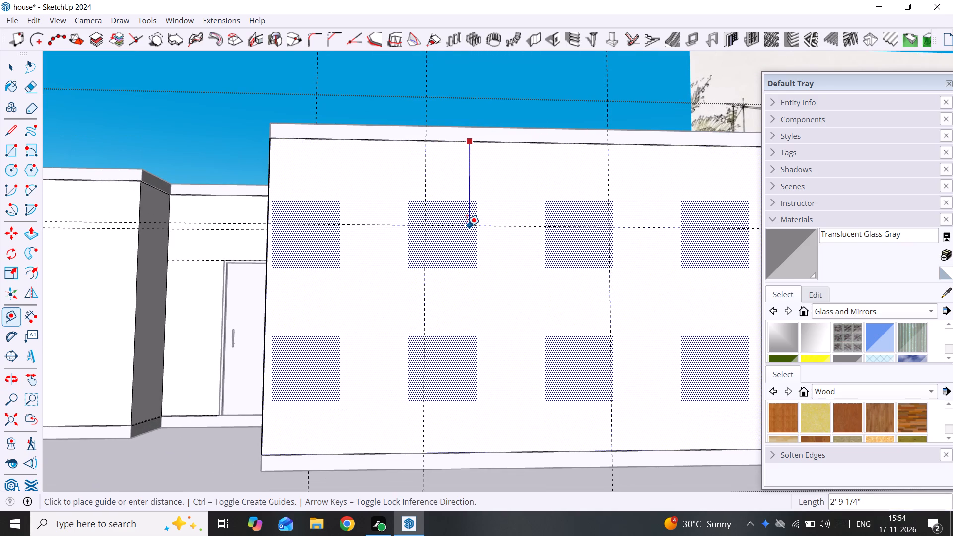
scroll(467, 226, "down", 12)
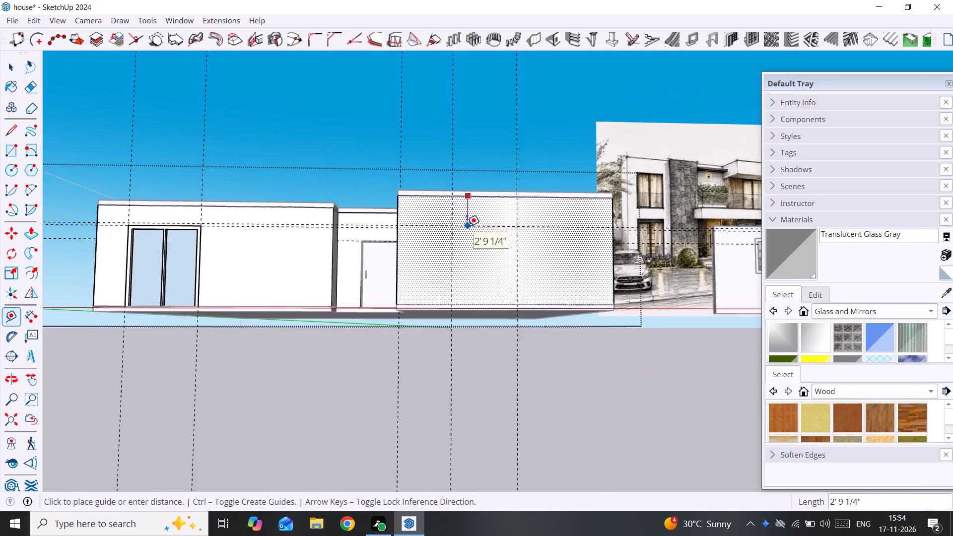
type("2'")
key("Return")
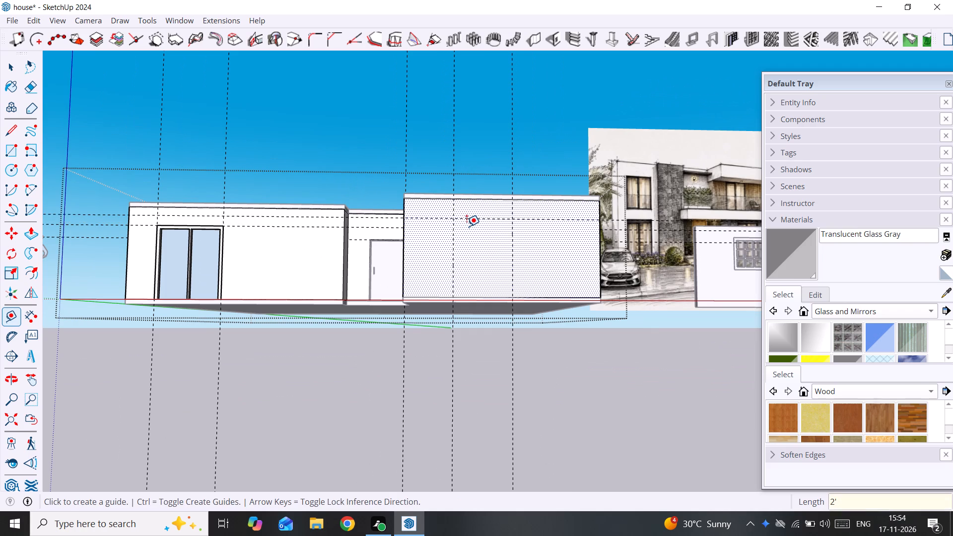
Start the 1001bit Door and Window Frames tool with frame type 0 and set the overall width to 6'.
key("space")
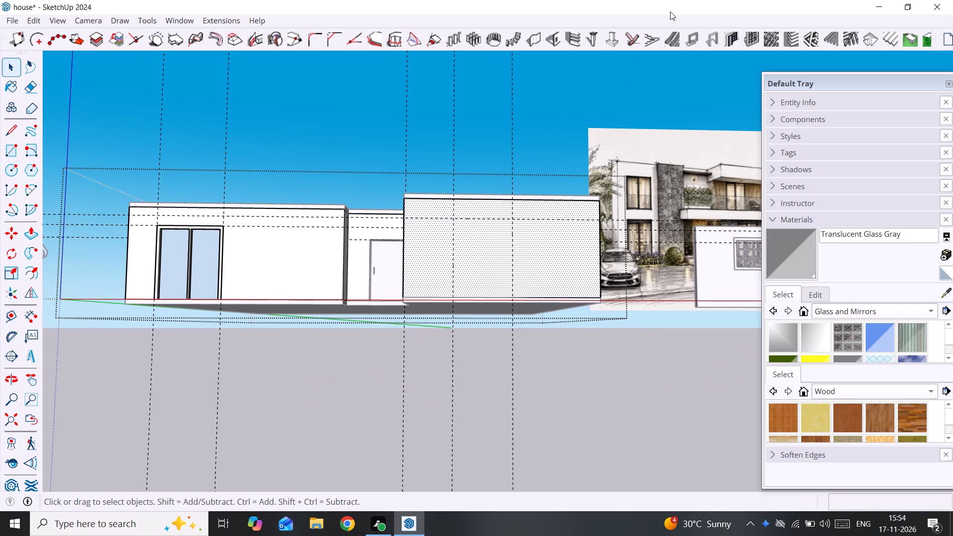
left_click(736, 34)
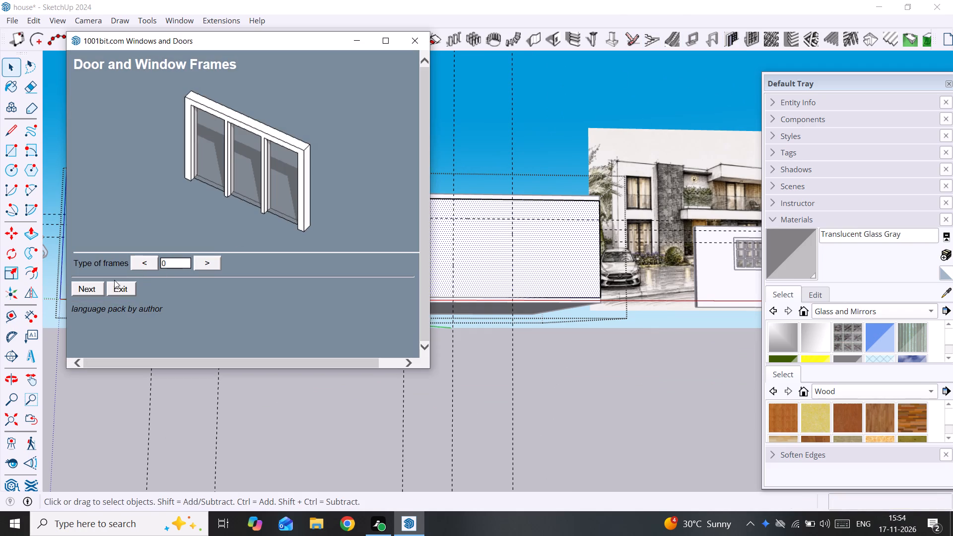
left_click(93, 286)
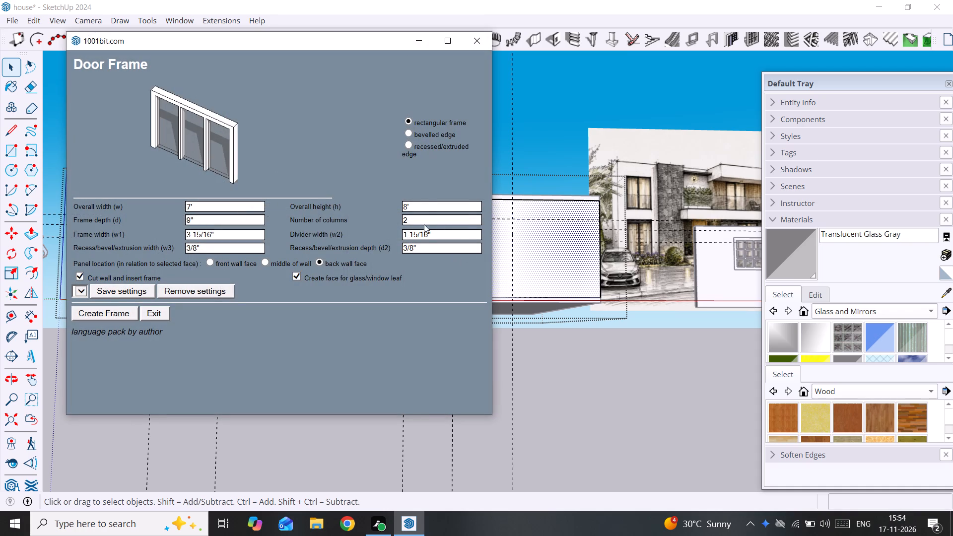
left_click(211, 206)
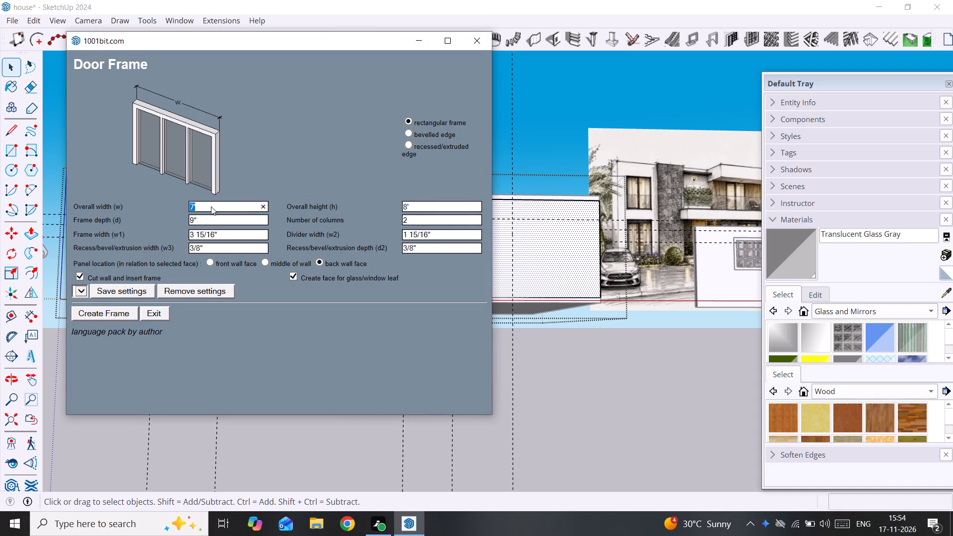
key("BackSpace")
key("6")
key("Return")
key("apostrophe")
key("Return")
Create the frame and insert it in the right front wall where its left window guide meets the wall's base line.
left_click(111, 288)
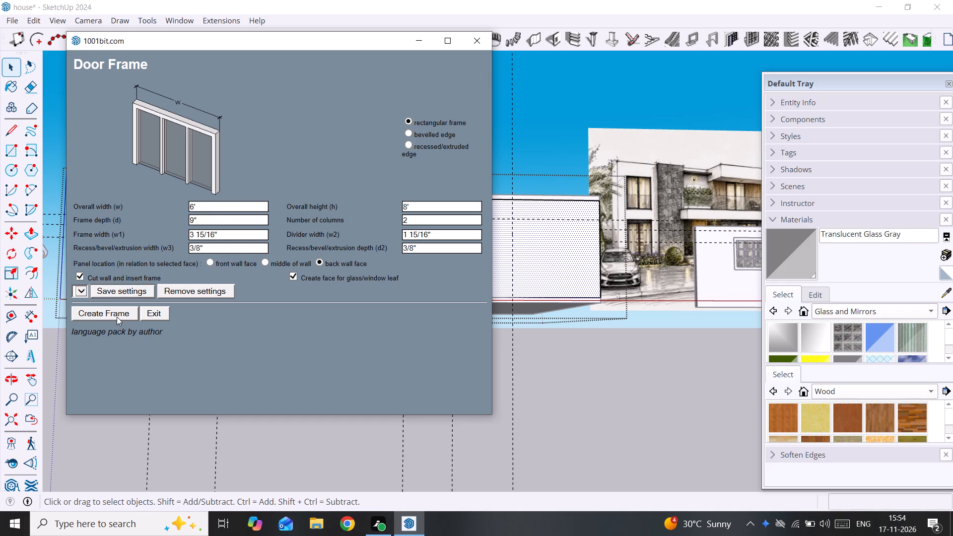
left_click(119, 314)
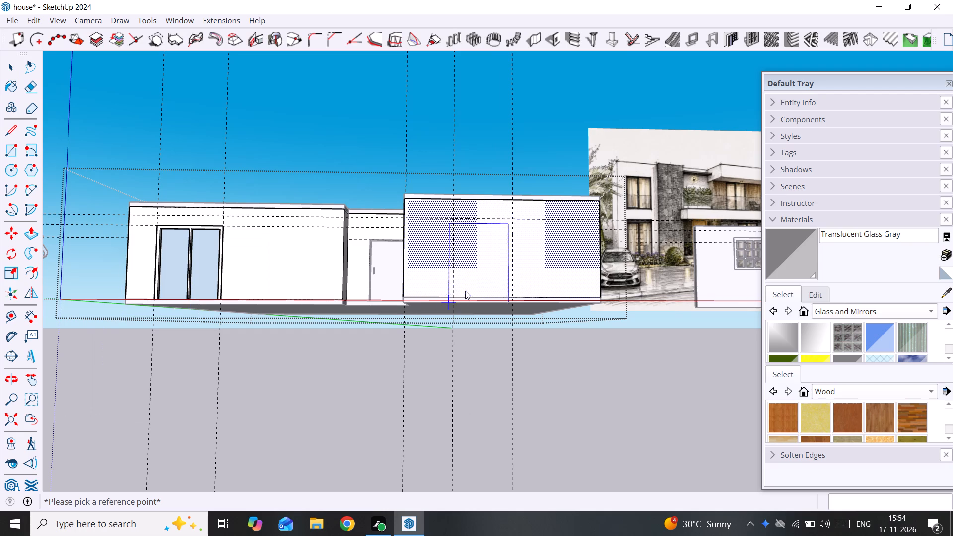
scroll(465, 285, "up", 4)
middle_click_drag(454, 292, 445, 366)
scroll(445, 366, "up", 4)
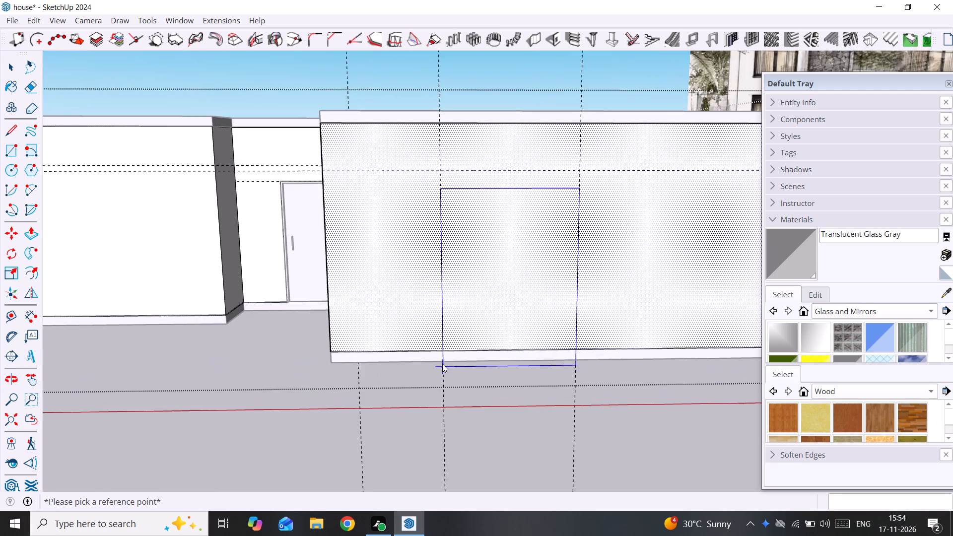
scroll(442, 360, "up", 9)
double_click(444, 340)
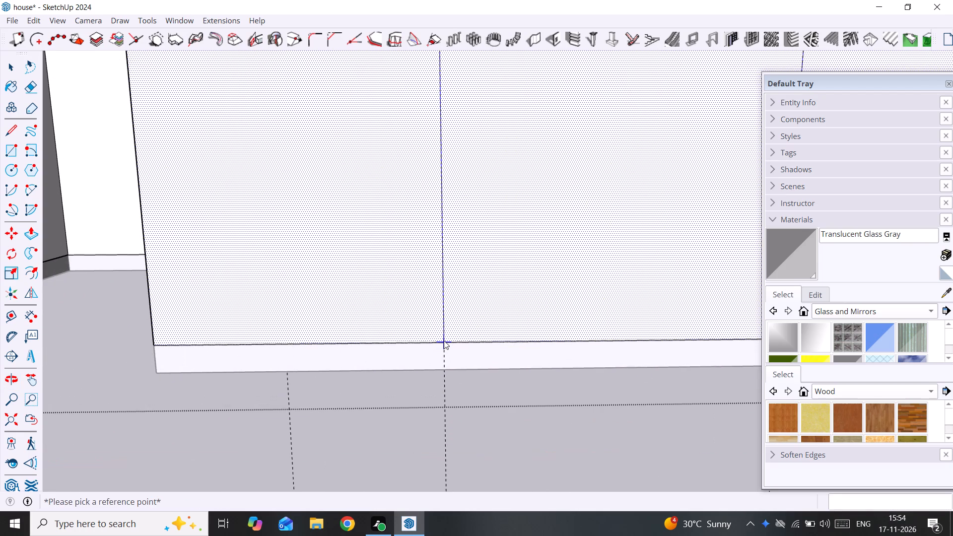
Close the house group and bring the whole front into view beside the reference image.
scroll(476, 298, "down", 20)
scroll(476, 298, "down", 2)
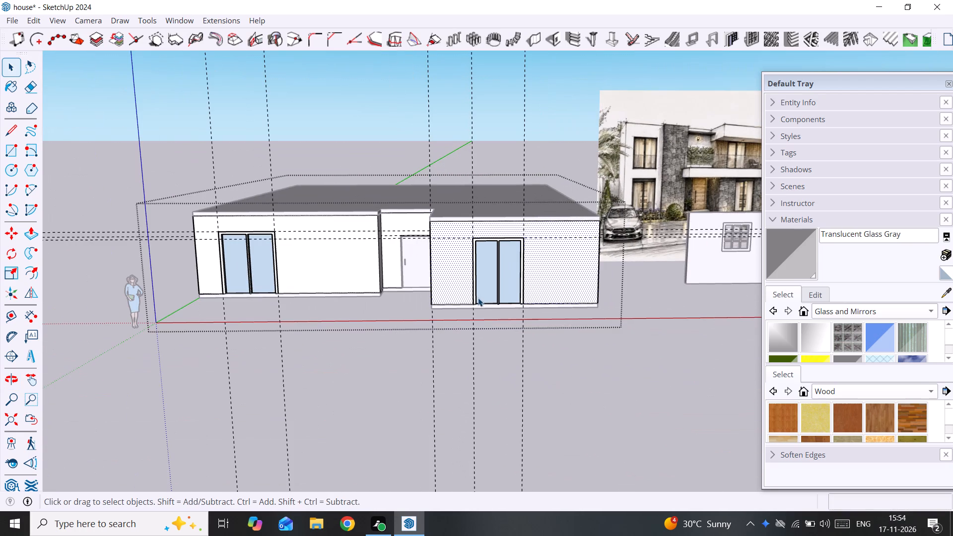
scroll(338, 341, "down", 3)
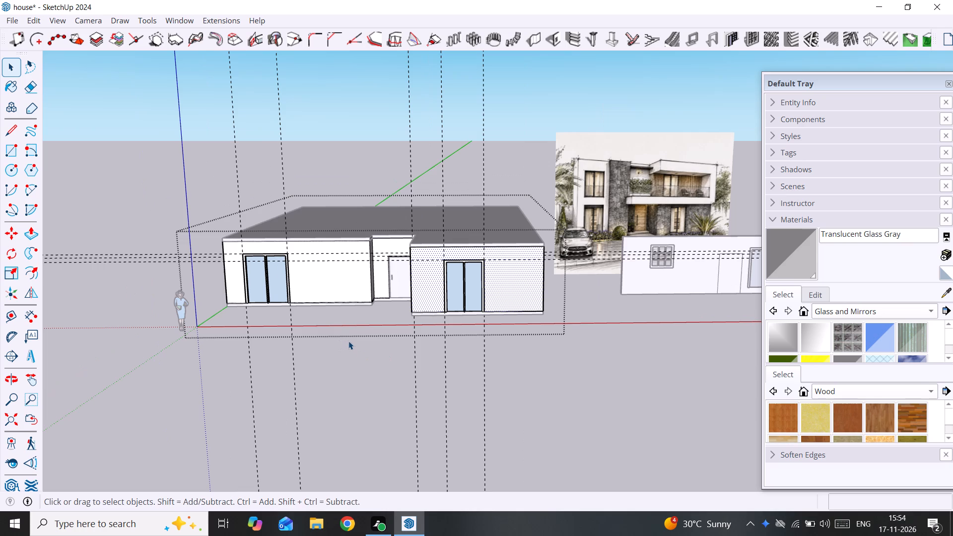
middle_click_drag(352, 341, 475, 338)
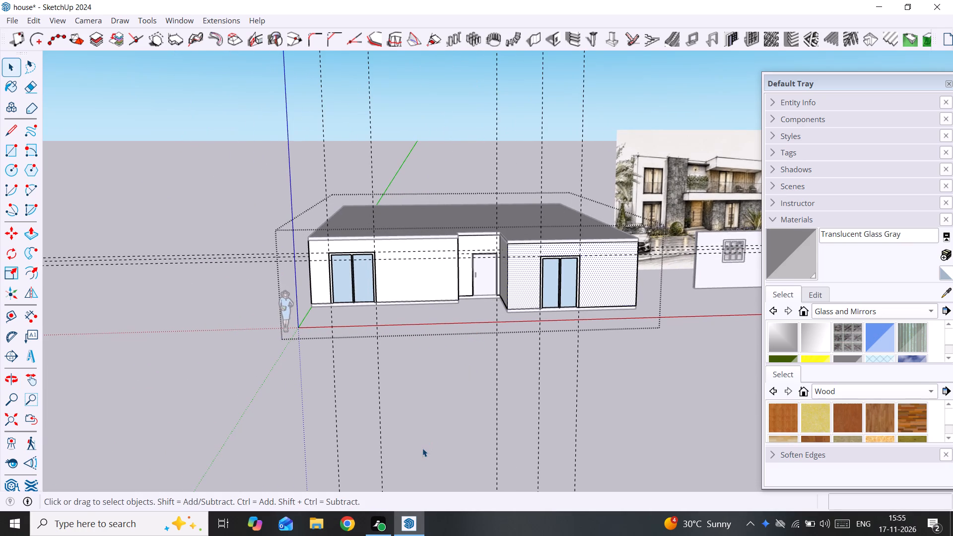
key("space")
left_click(422, 447)
scroll(424, 389, "down", 4)
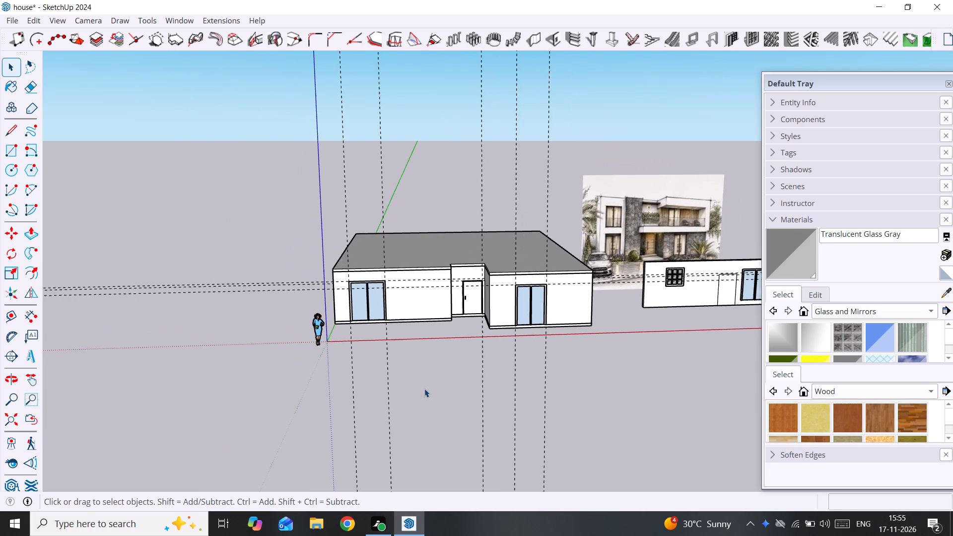
middle_click_drag(424, 389, 454, 392, "shift")
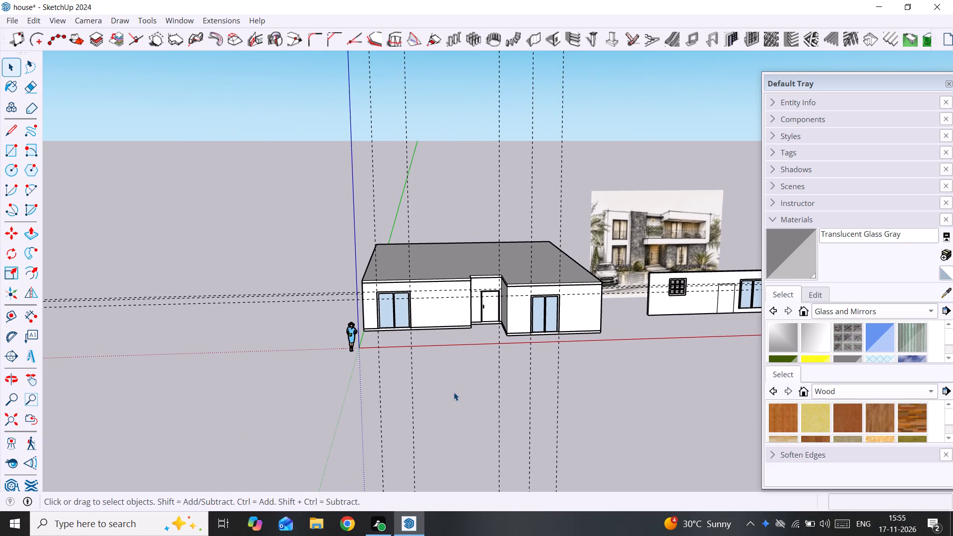
Delete all the guides from the model.
left_click(40, 20)
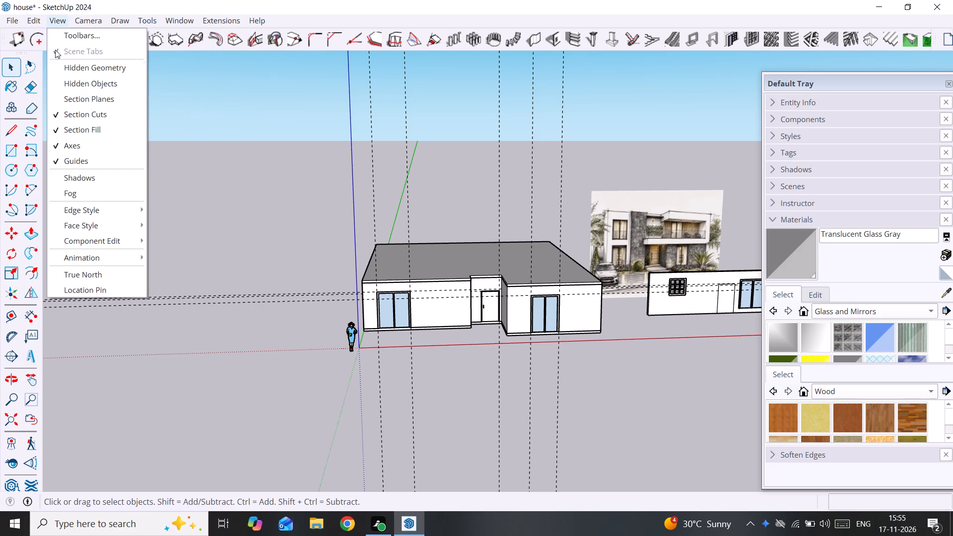
left_click(68, 143)
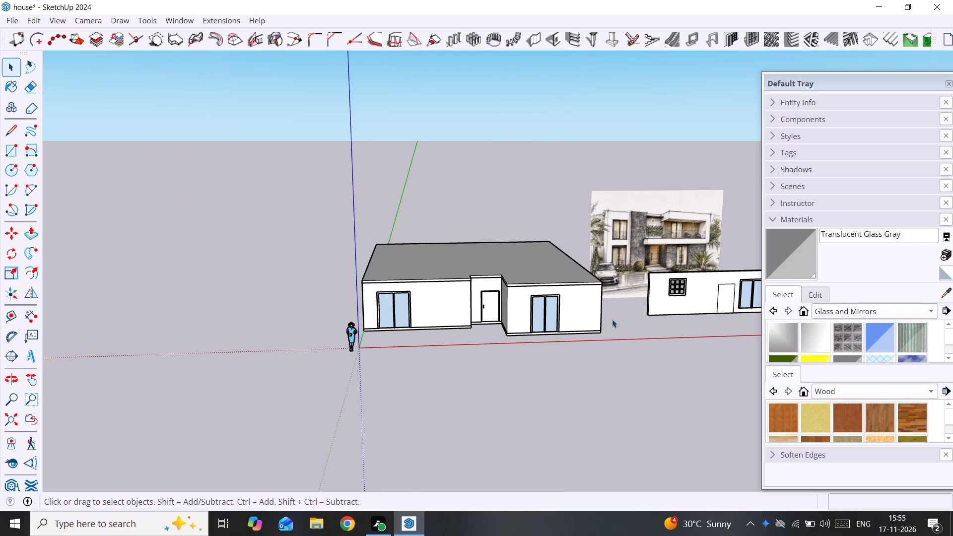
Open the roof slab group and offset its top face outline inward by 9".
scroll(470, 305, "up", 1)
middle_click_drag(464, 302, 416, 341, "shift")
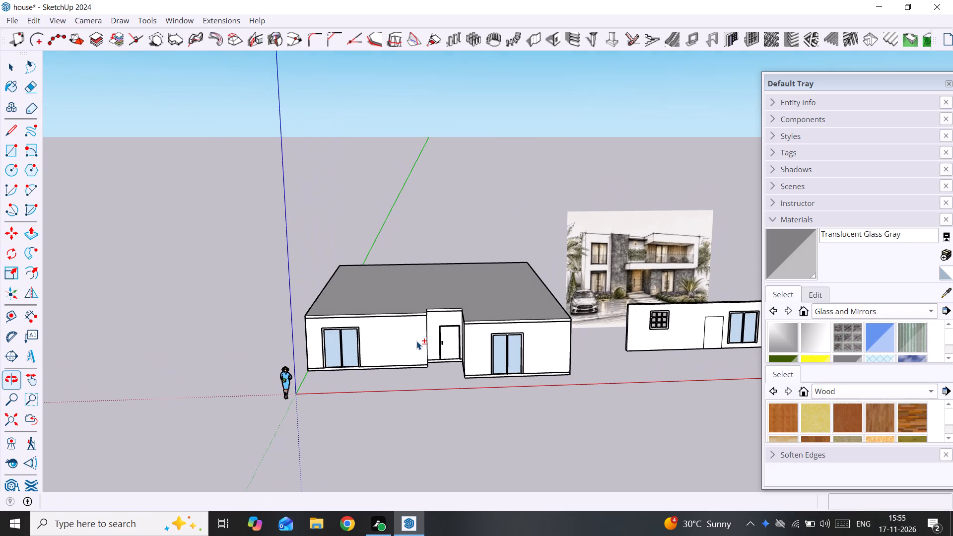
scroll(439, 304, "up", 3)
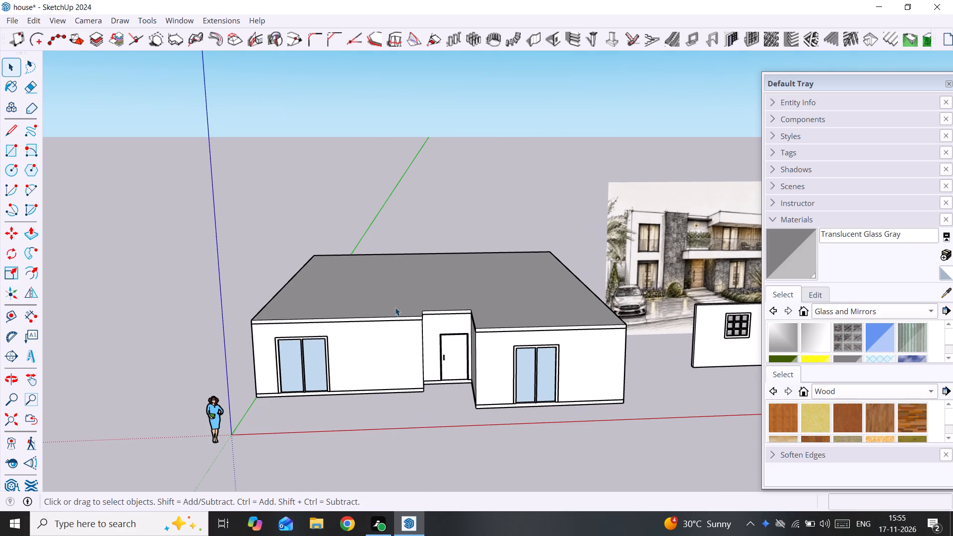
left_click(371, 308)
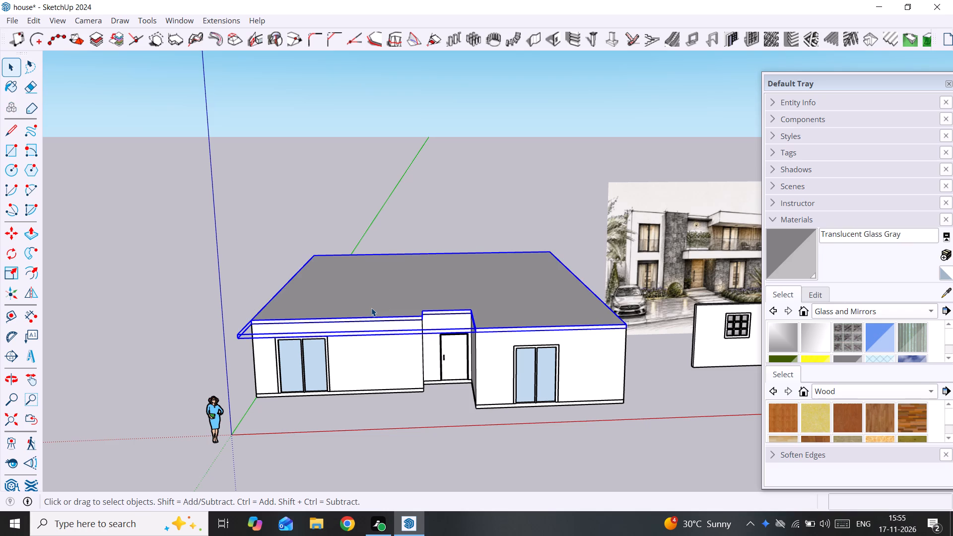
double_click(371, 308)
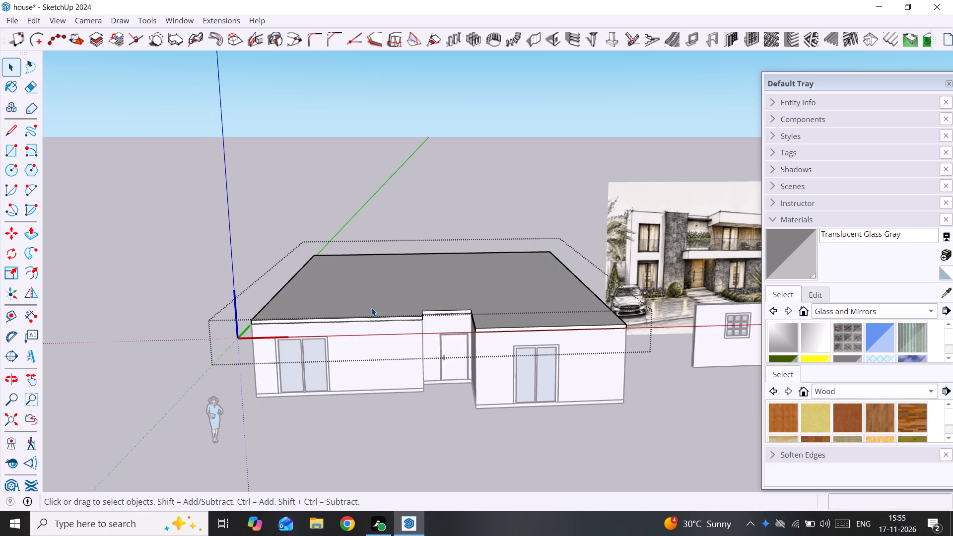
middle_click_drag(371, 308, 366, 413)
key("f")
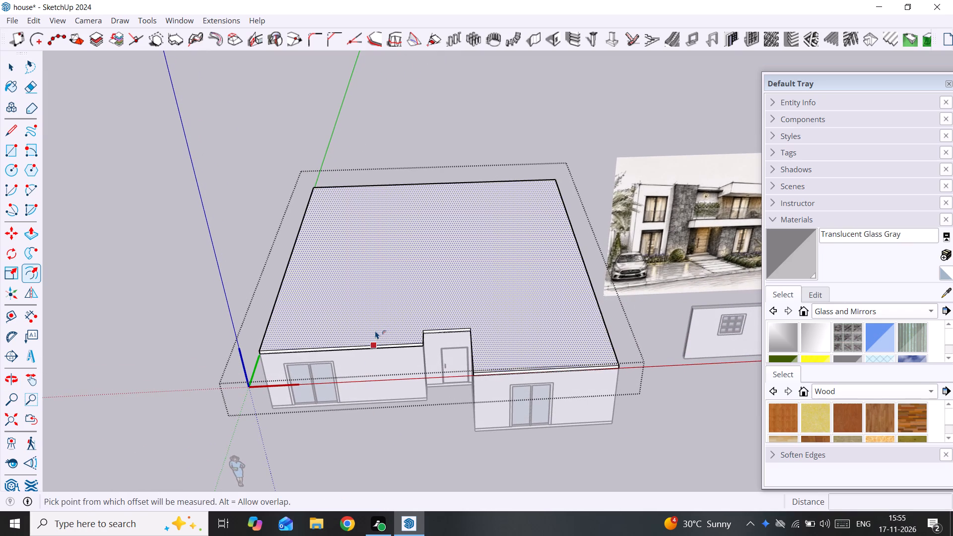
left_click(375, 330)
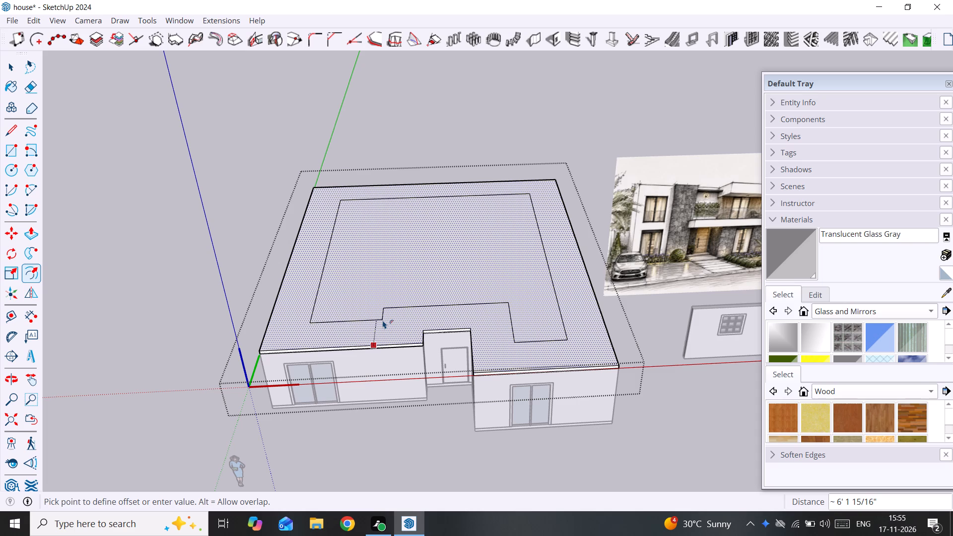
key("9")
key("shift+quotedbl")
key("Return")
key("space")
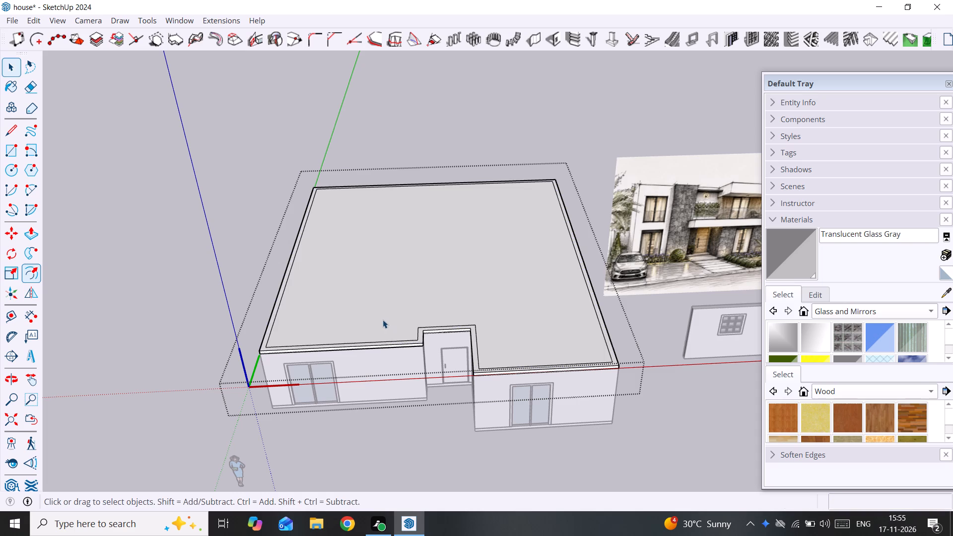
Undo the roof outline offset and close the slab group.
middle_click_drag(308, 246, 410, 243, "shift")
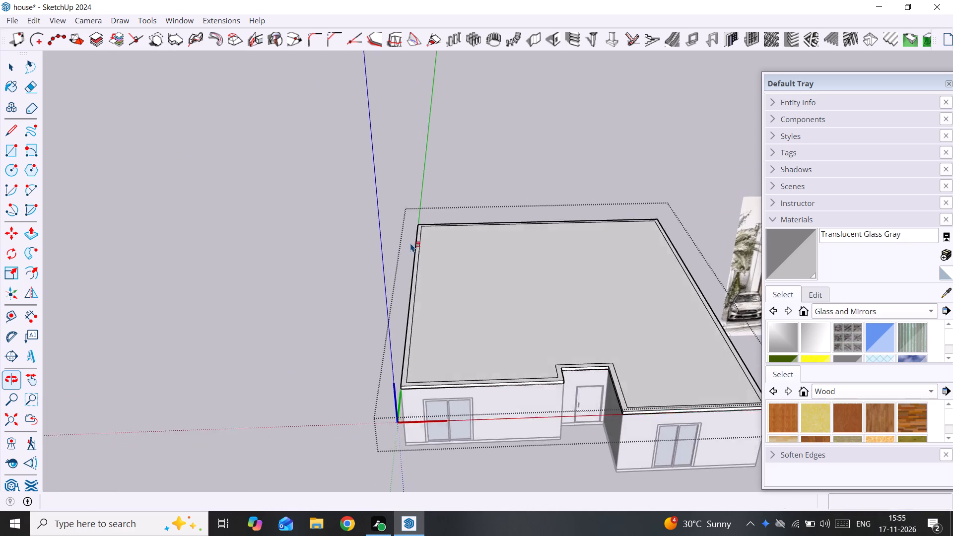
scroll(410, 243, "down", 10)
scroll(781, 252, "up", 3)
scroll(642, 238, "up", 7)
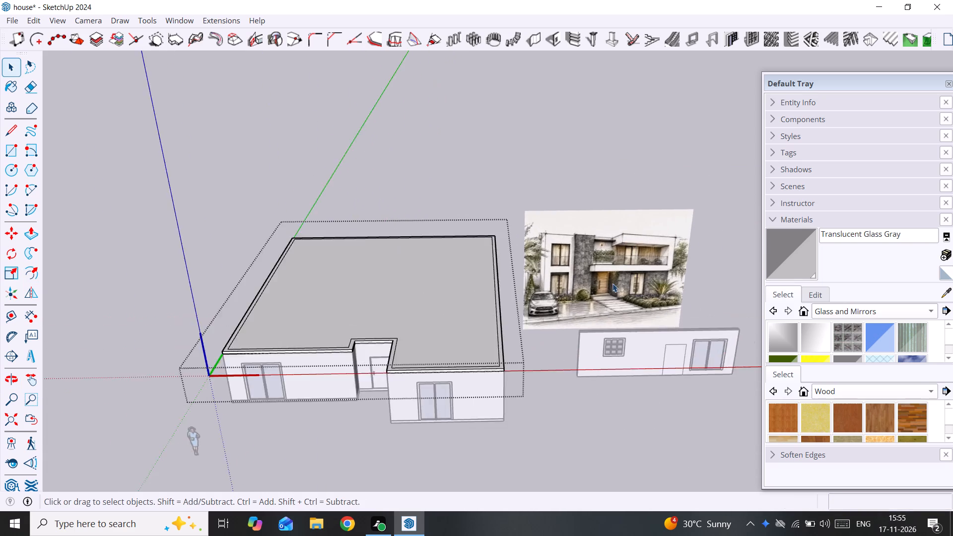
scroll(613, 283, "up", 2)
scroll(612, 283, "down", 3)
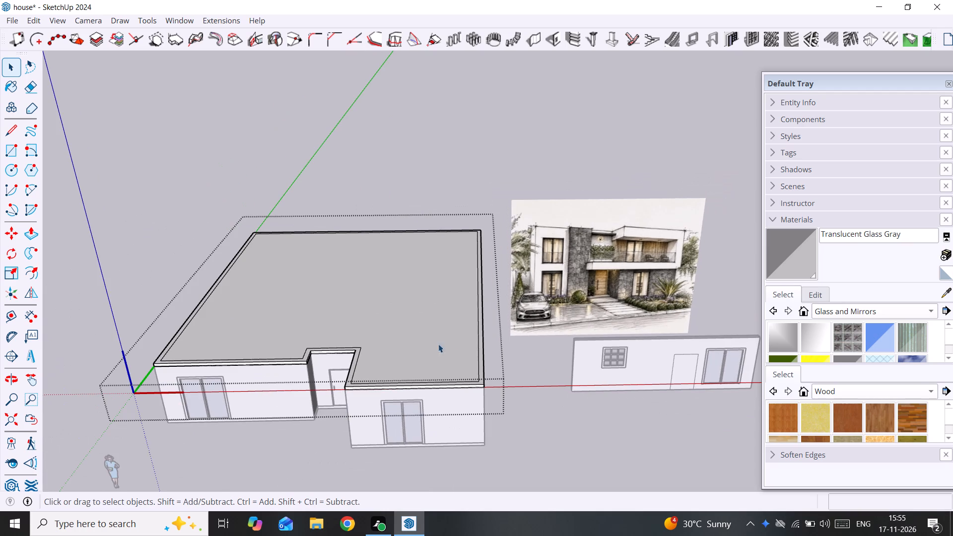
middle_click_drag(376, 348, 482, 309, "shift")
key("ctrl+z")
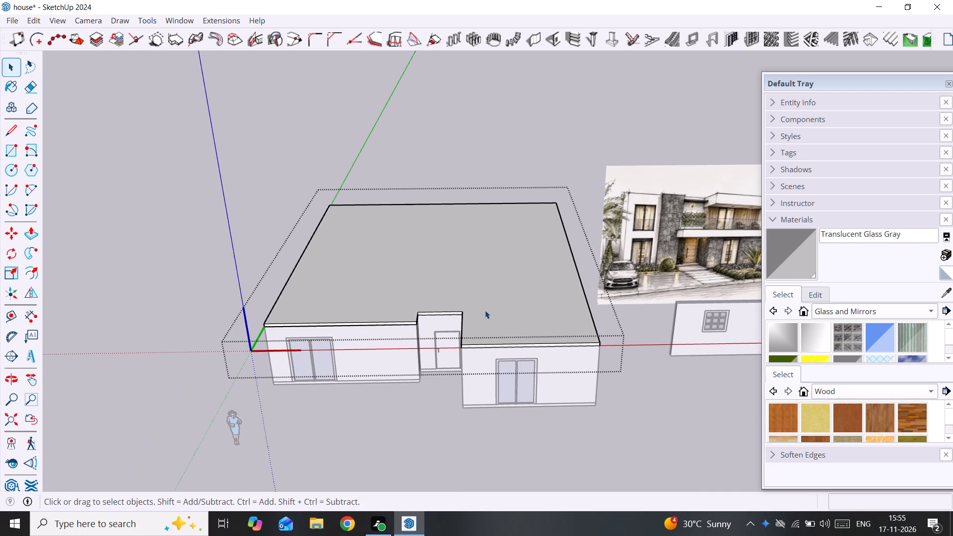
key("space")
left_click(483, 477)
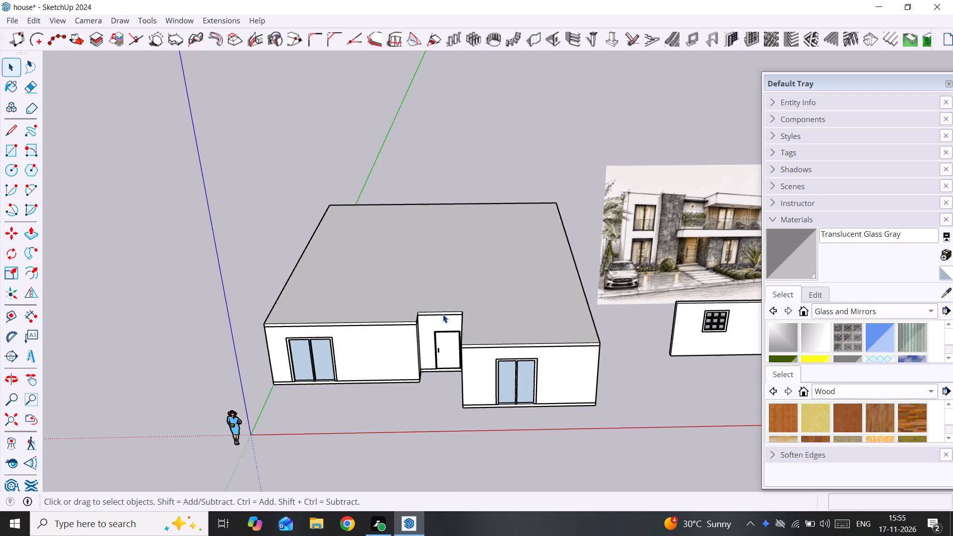
In the roof slab group, push/pull the slab's side face at the entrance recess about 6' 11 5/8" across to the left wing.
middle_click_drag(447, 315, 705, 340)
scroll(585, 335, "up", 4)
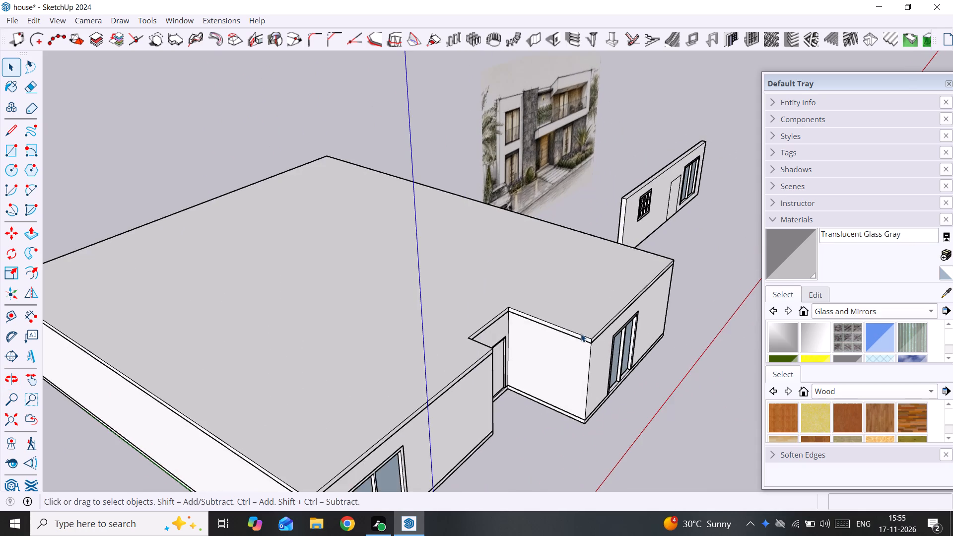
double_click(581, 334)
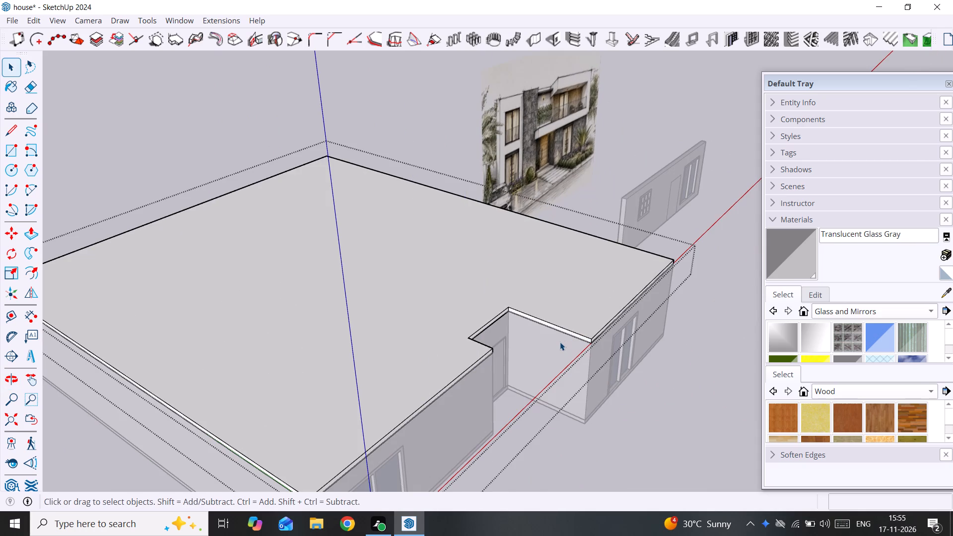
scroll(555, 341, "up", 2)
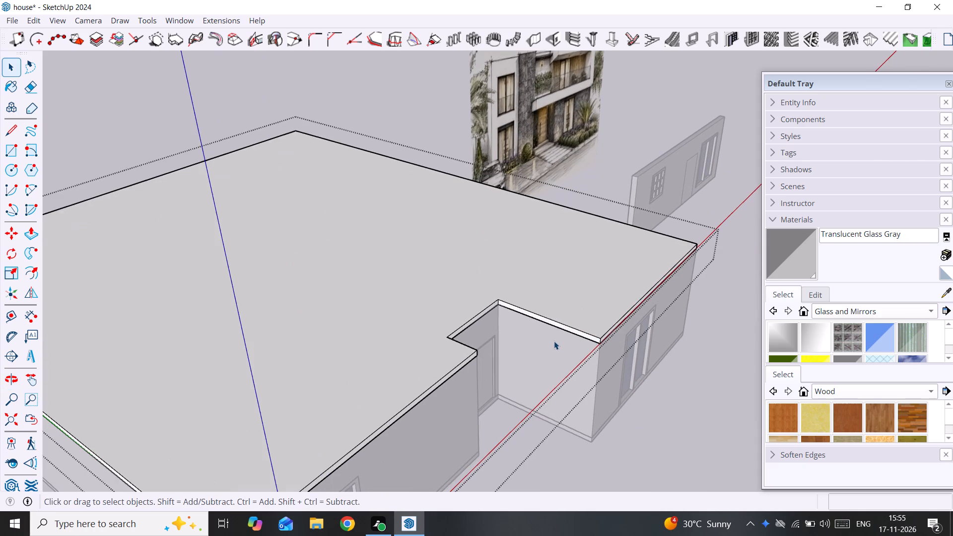
scroll(554, 341, "up", 2)
left_click(575, 326)
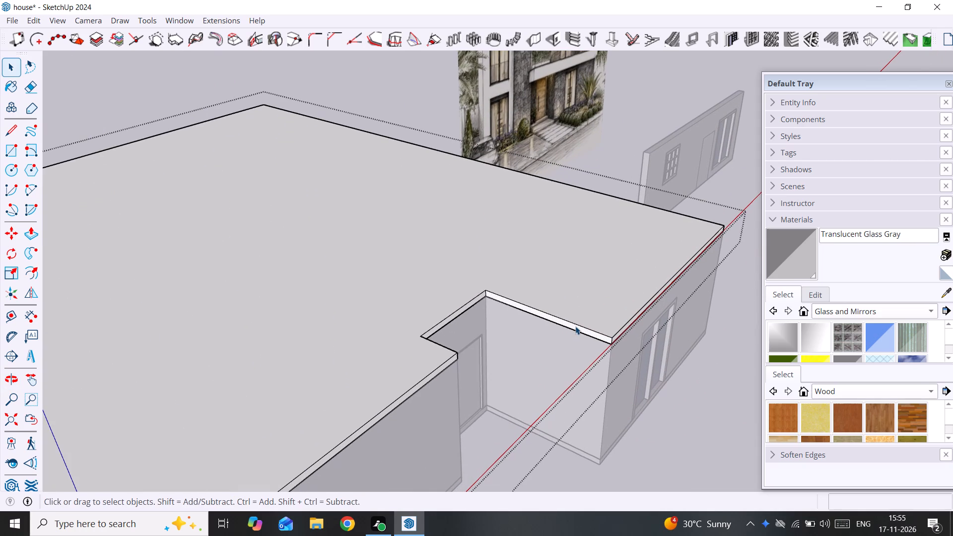
left_click(574, 329)
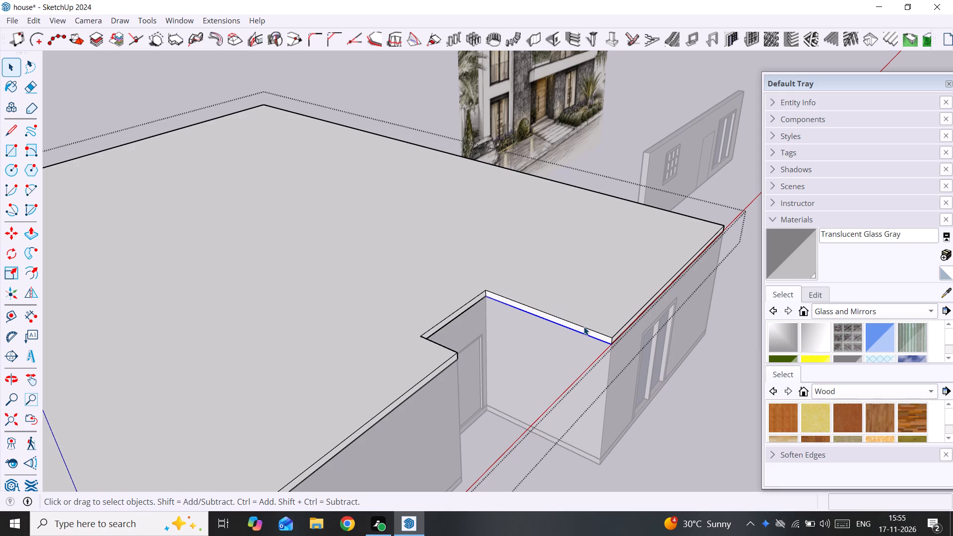
left_click(581, 328)
scroll(580, 329, "up", 9)
left_click(580, 329)
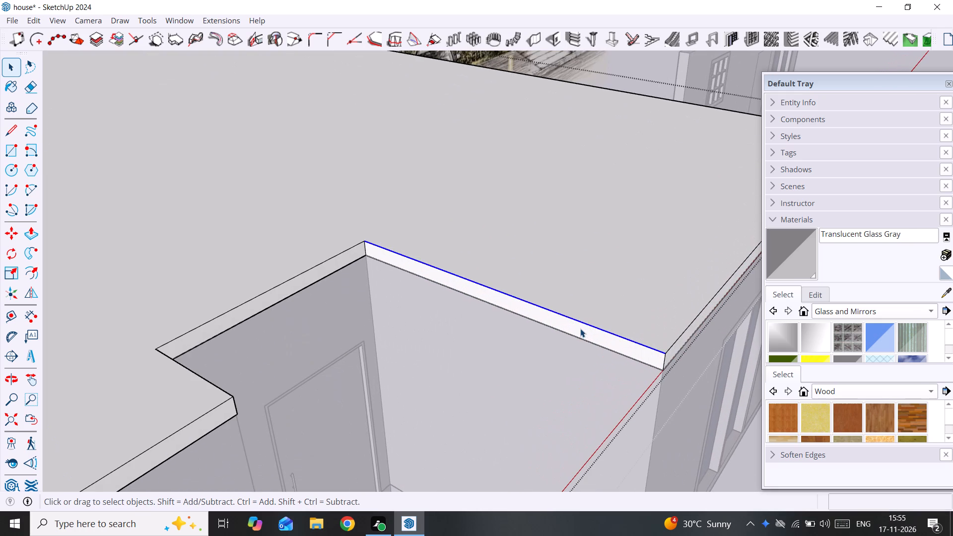
key("p")
left_click(579, 329)
scroll(349, 368, "down", 4)
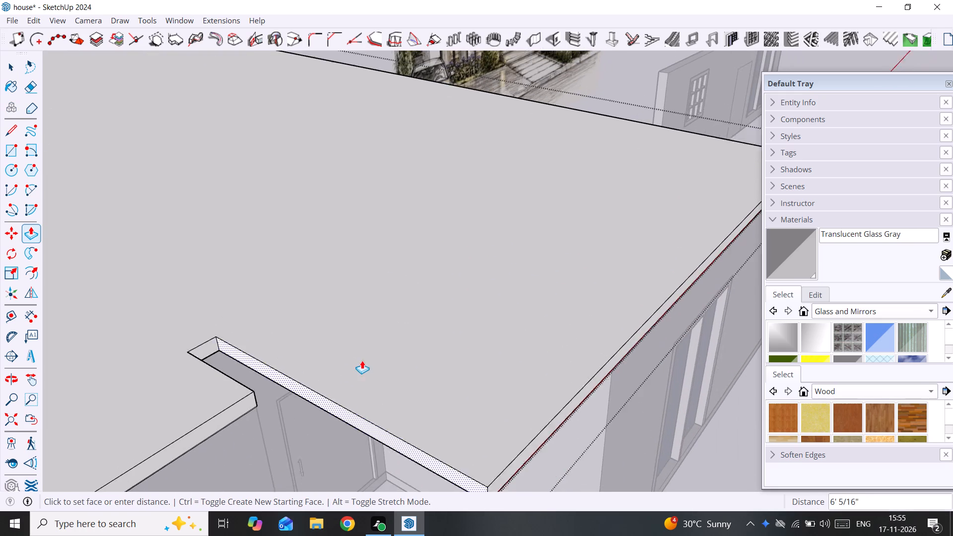
left_click(249, 395)
scroll(265, 383, "down", 10)
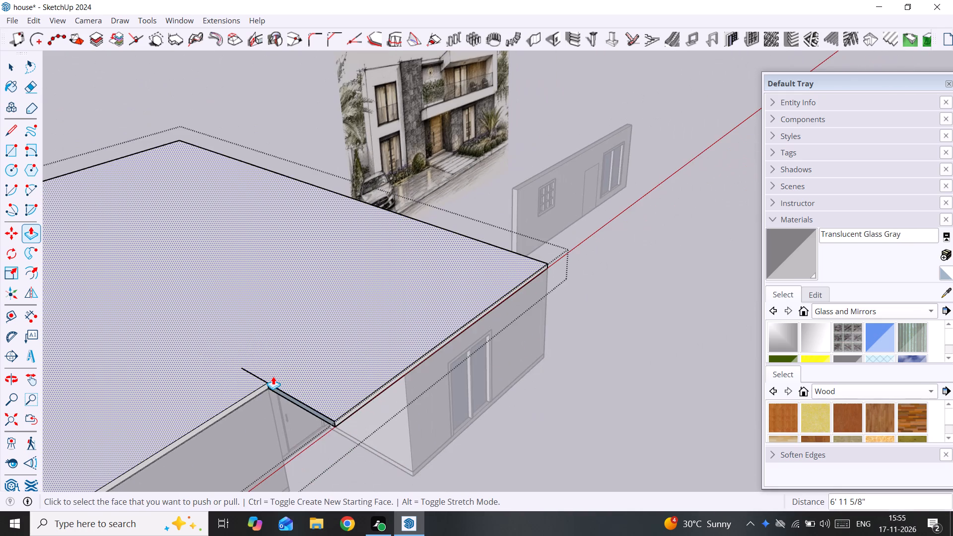
Draw a 7' by 6" rectangle over the slab's edge face where it meets the left wing beside the entrance.
middle_click_drag(274, 376, 414, 303)
key("space")
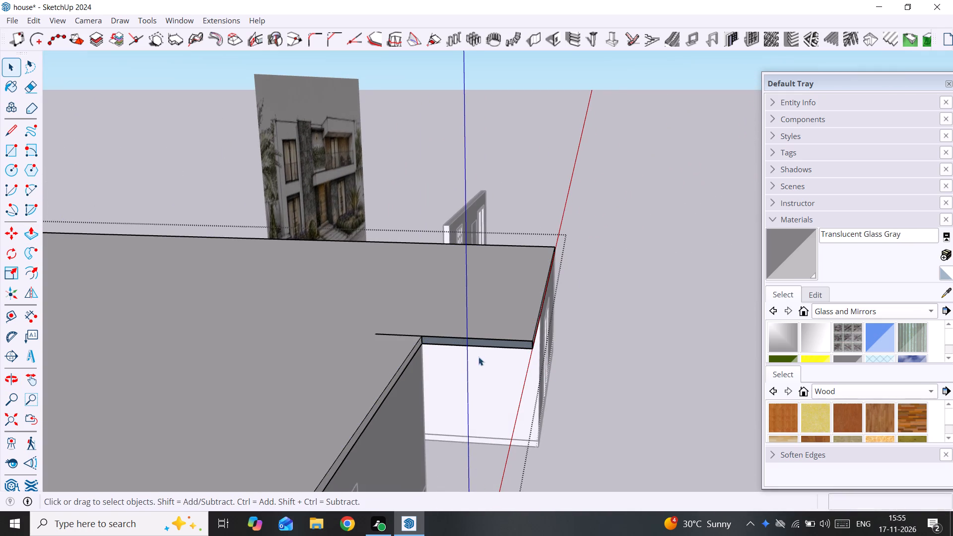
scroll(439, 359, "up", 9)
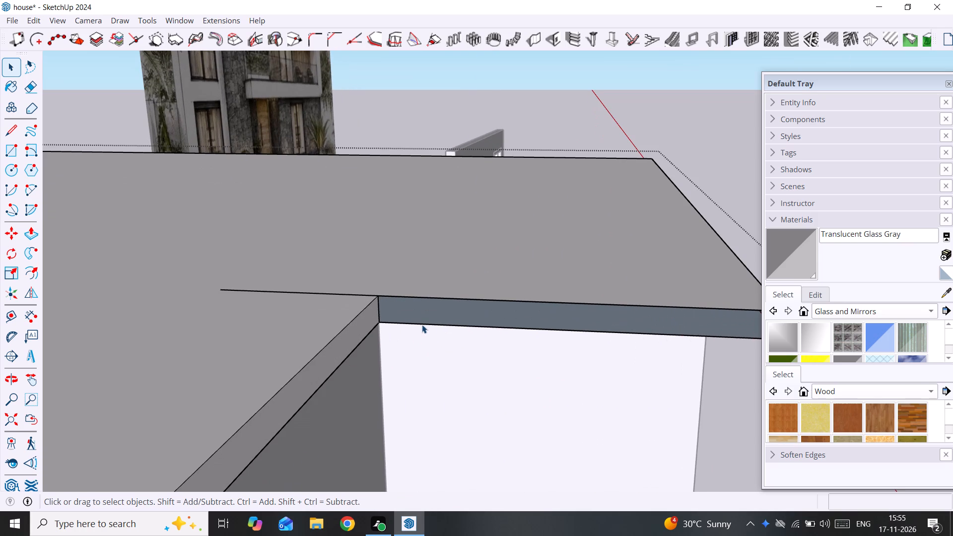
key("r")
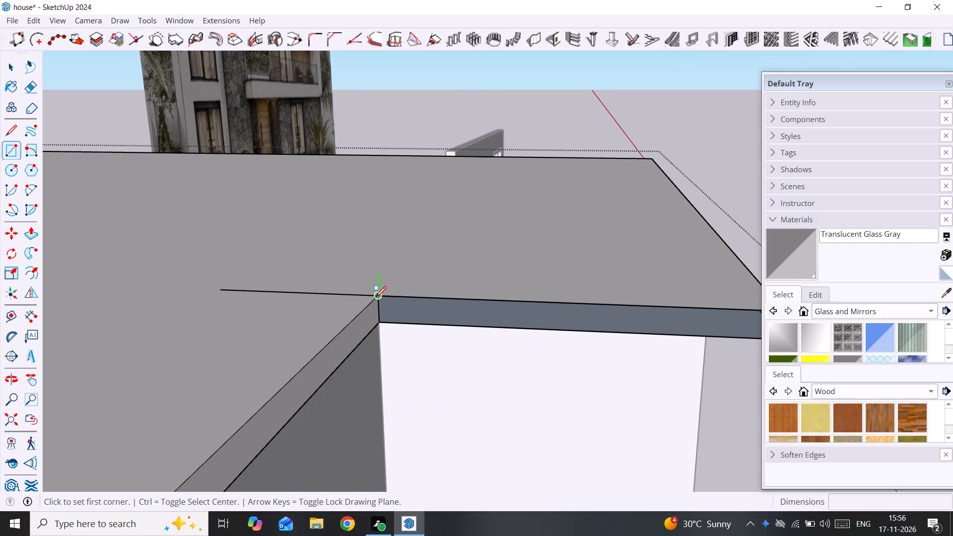
left_click(375, 297)
scroll(466, 318, "down", 4)
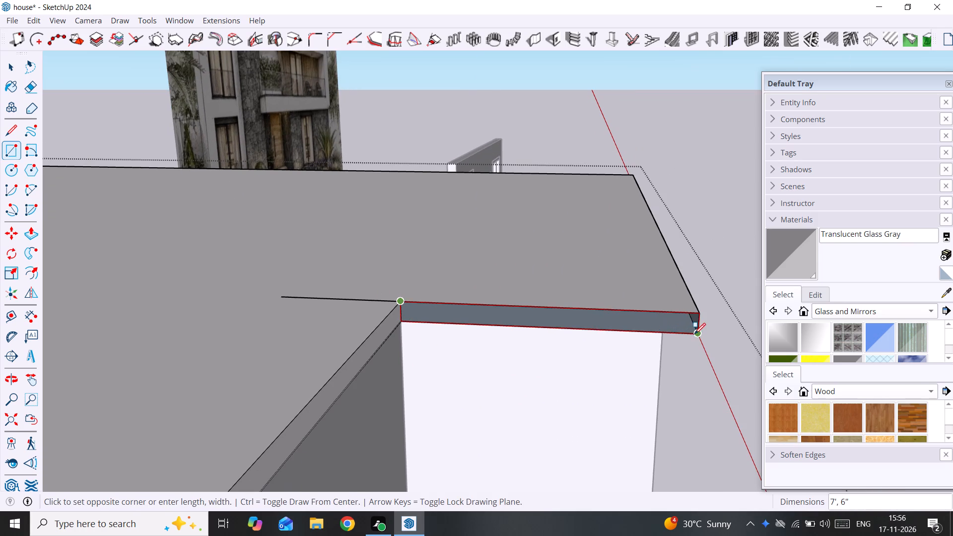
left_click(695, 335)
key("space")
Delete the stray edge on the roof slab's top surface and close the slab group.
left_click(367, 300)
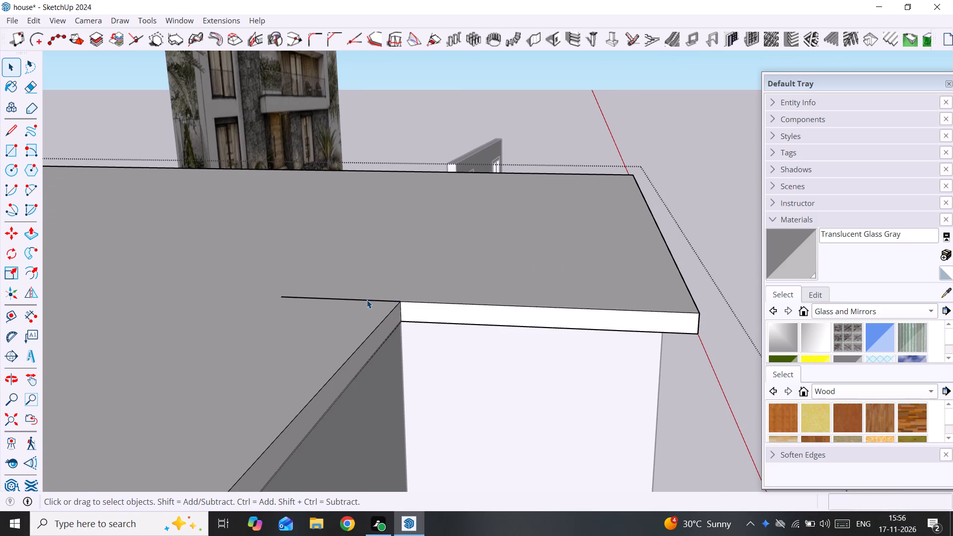
key("Delete")
scroll(367, 300, "down", 4)
scroll(512, 285, "down", 8)
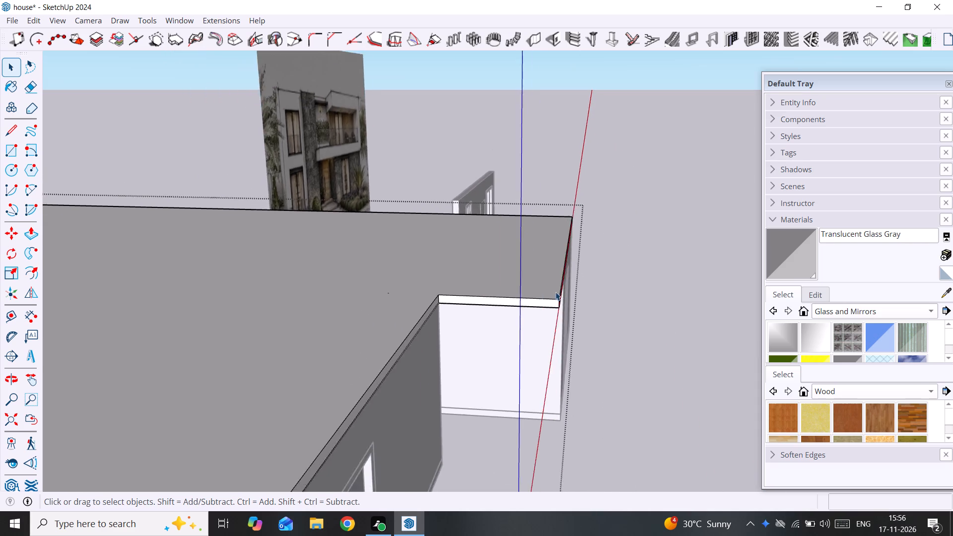
scroll(555, 292, "down", 2)
middle_click_drag(561, 293, 289, 323)
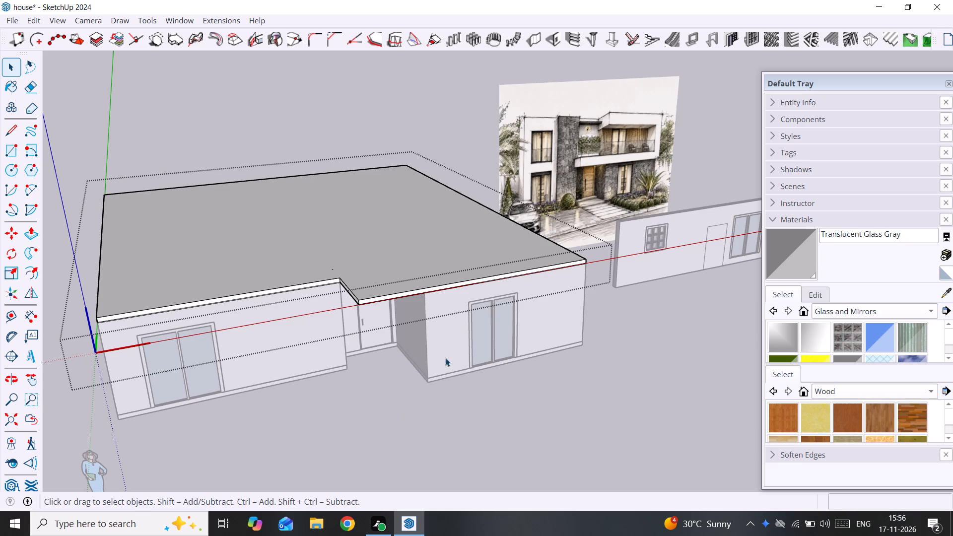
scroll(476, 311, "down", 4)
left_click(411, 417)
Examine the house and its roof over the entrance from low and high viewpoints beside the reference image.
middle_click_drag(434, 379, 480, 410, "shift")
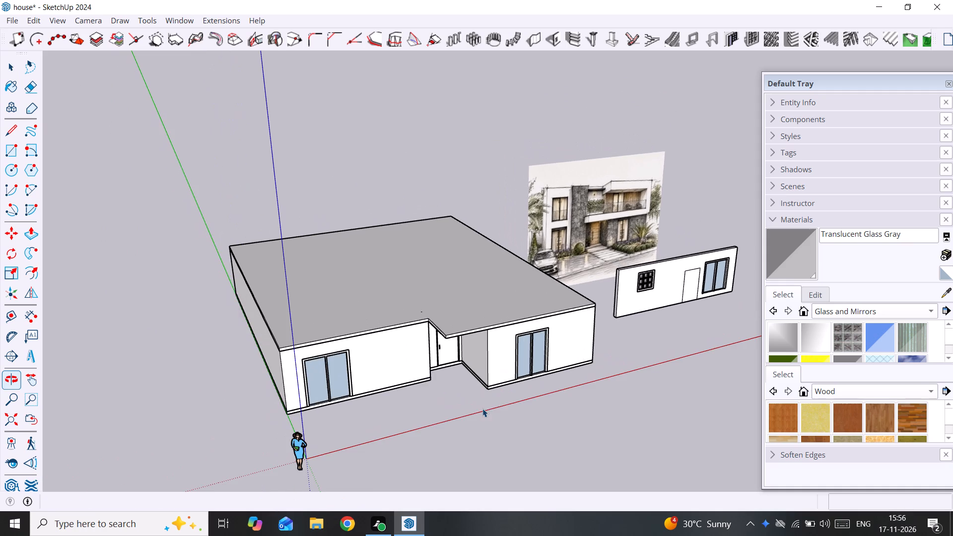
middle_click_drag(486, 401, 479, 296)
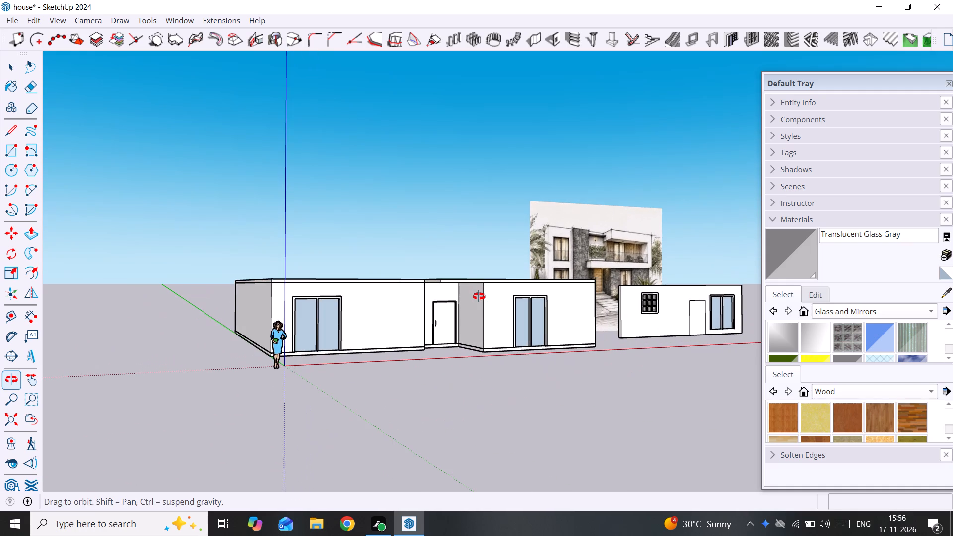
middle_click_drag(479, 296, 479, 319)
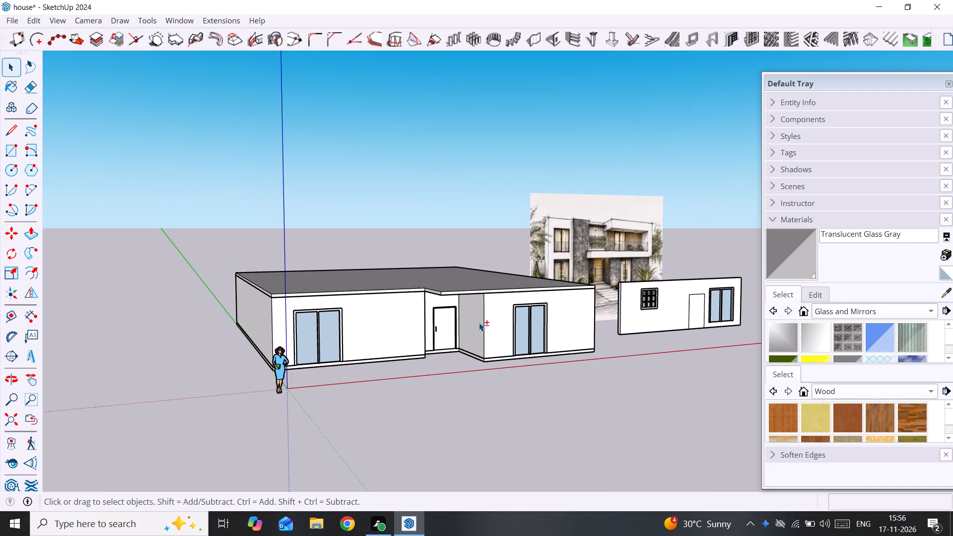
middle_click_drag(476, 334, 473, 380)
scroll(406, 310, "down", 3)
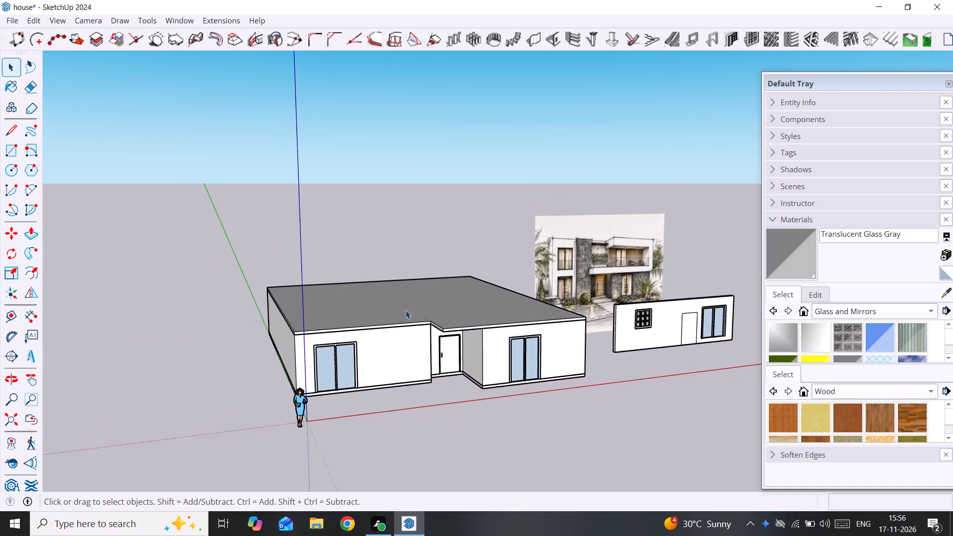
scroll(406, 310, "down", 1)
middle_click_drag(407, 319, 436, 409)
middle_click_drag(409, 321, 504, 389)
middle_click_drag(504, 389, 389, 371)
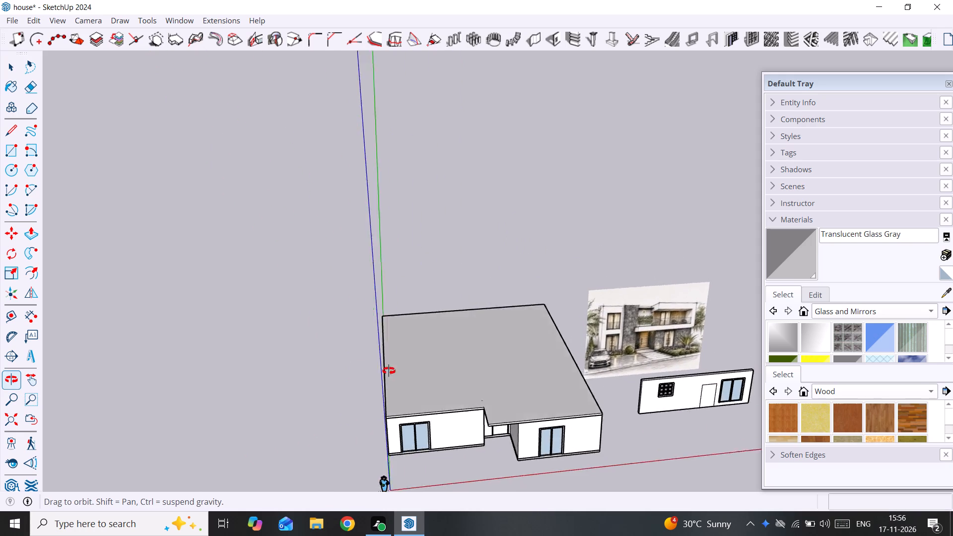
middle_click_drag(389, 371, 378, 366)
Open the roof slab group and offset the outline of its top face inward by 9".
double_click(407, 366)
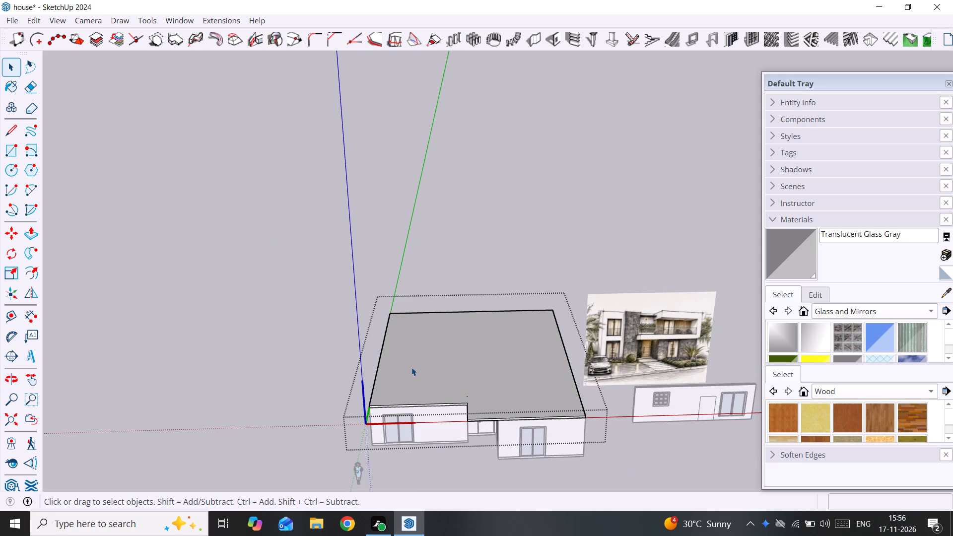
key("f")
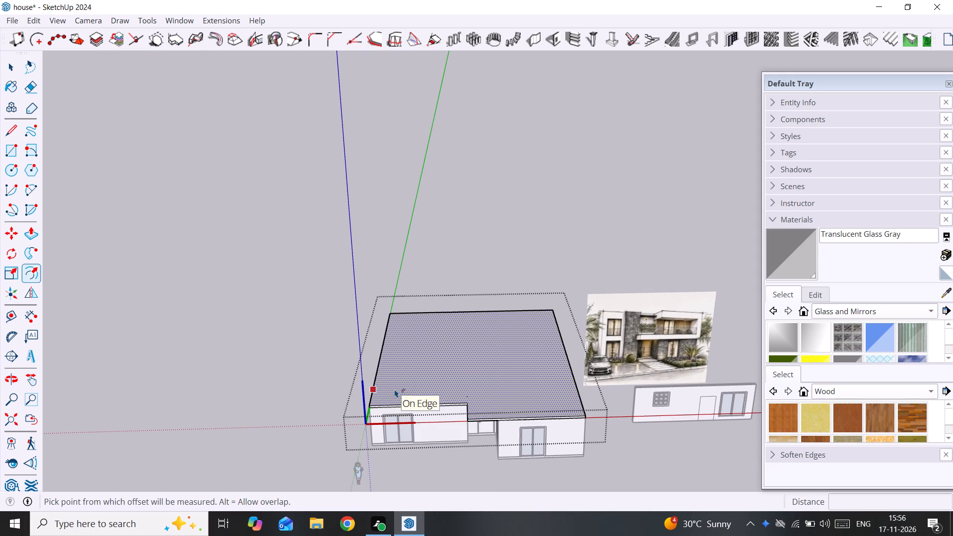
left_click(395, 389)
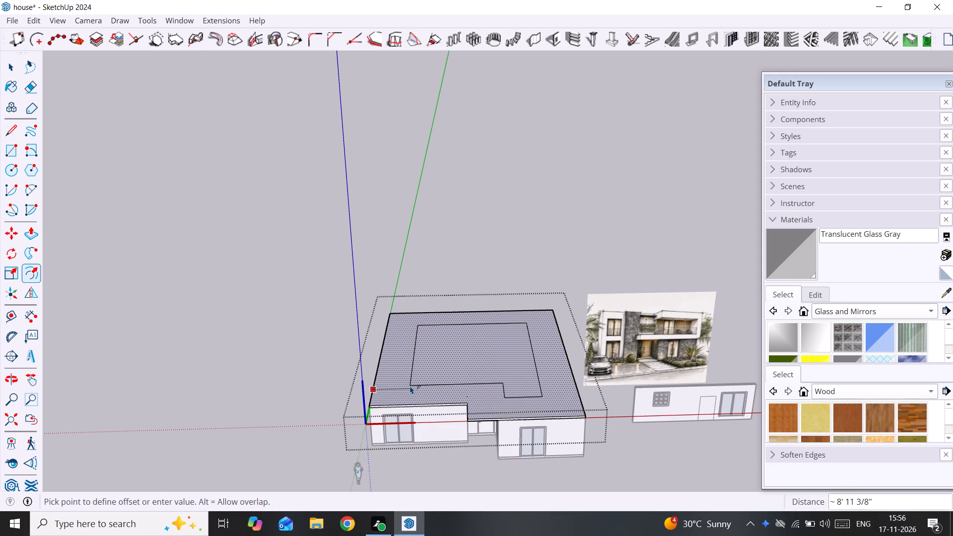
key("9")
key("shift+quotedbl")
key("Return")
key("space")
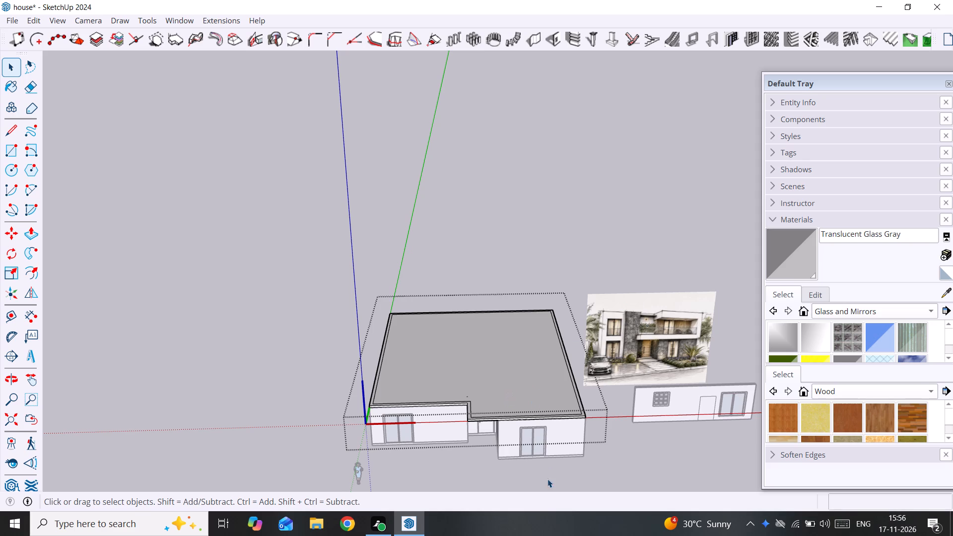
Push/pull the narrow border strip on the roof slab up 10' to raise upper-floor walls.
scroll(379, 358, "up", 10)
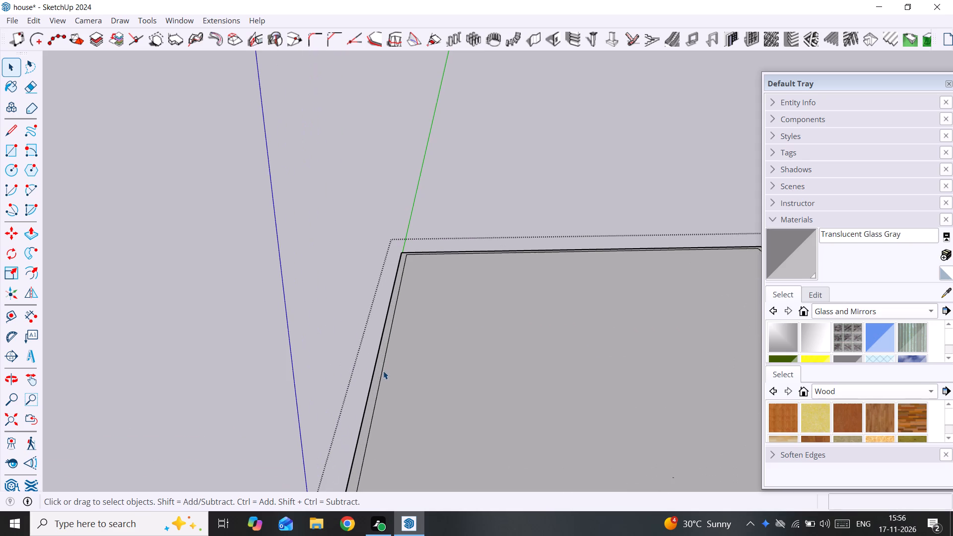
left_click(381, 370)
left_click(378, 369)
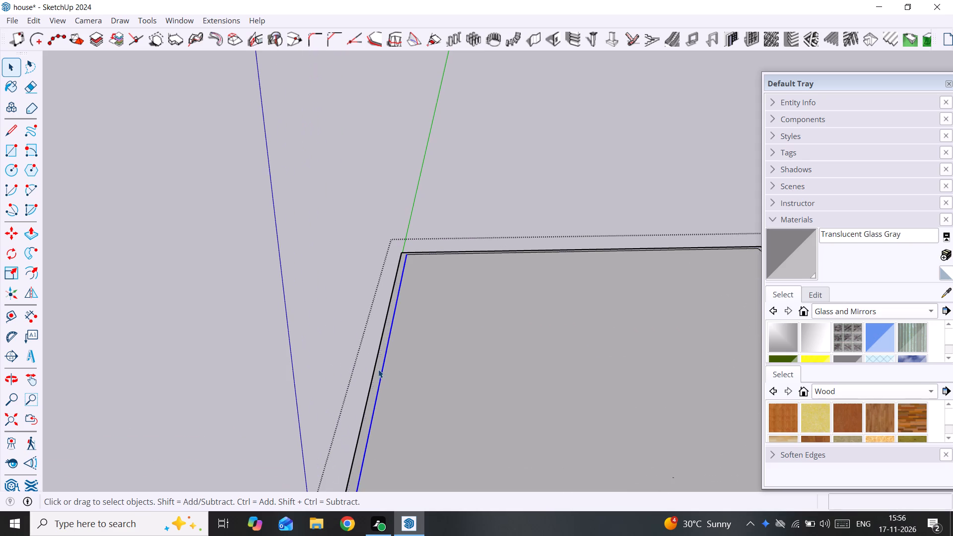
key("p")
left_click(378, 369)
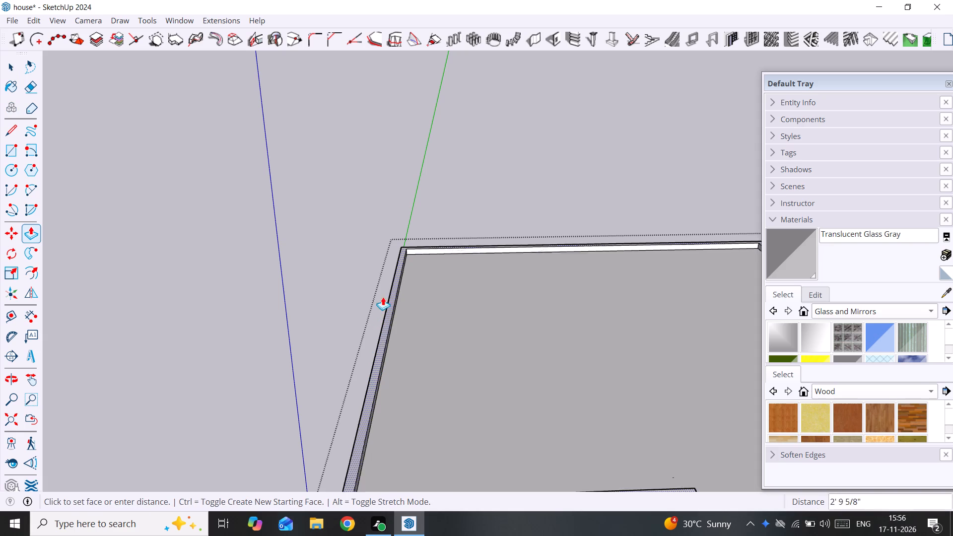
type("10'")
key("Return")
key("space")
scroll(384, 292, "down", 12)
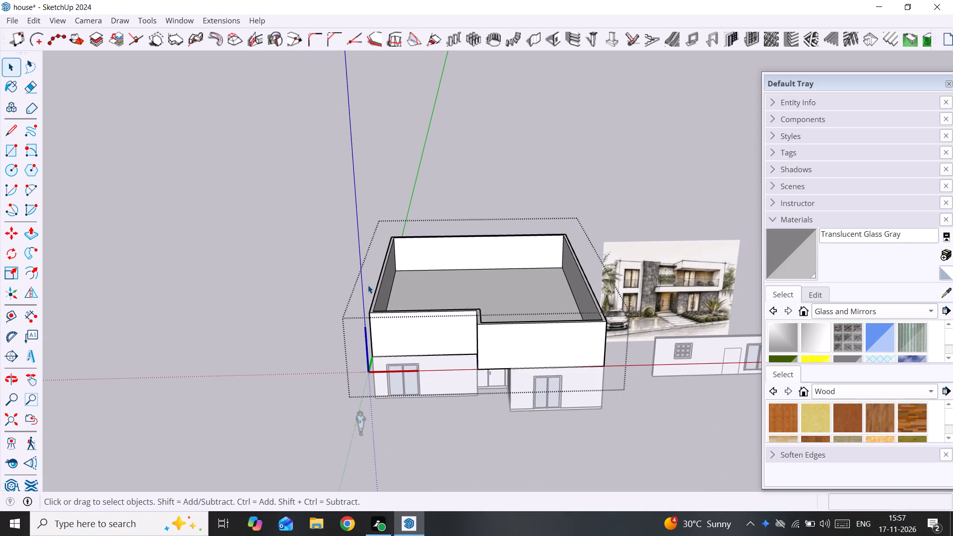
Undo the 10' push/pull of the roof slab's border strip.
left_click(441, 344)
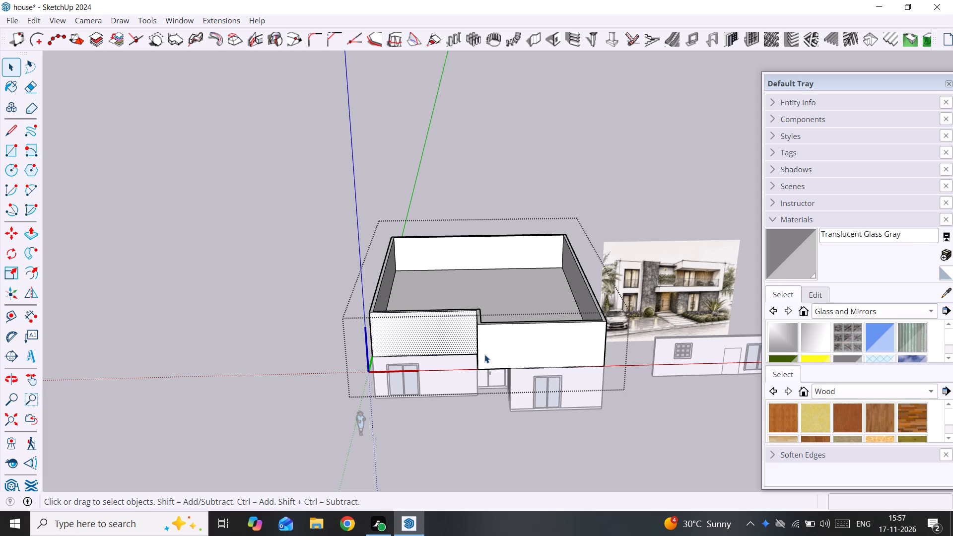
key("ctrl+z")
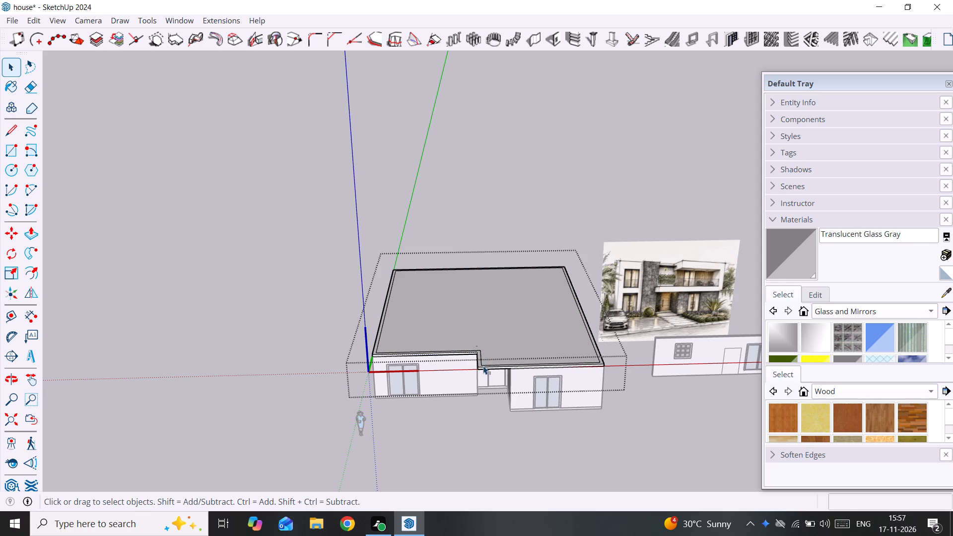
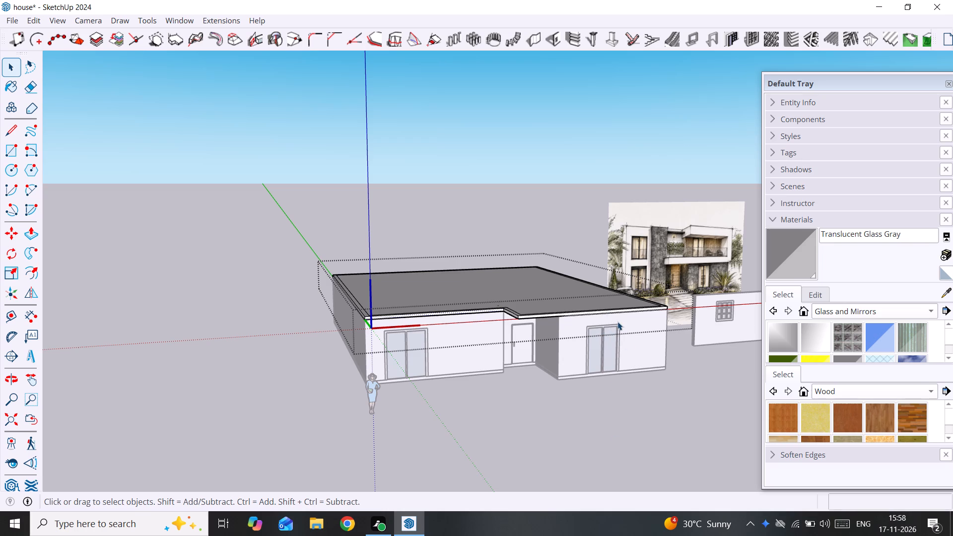
Examine the roof slab and the upper-floor facade in the reference image from several viewpoints.
middle_click_drag(645, 268, 643, 271)
middle_click_drag(643, 271, 555, 304)
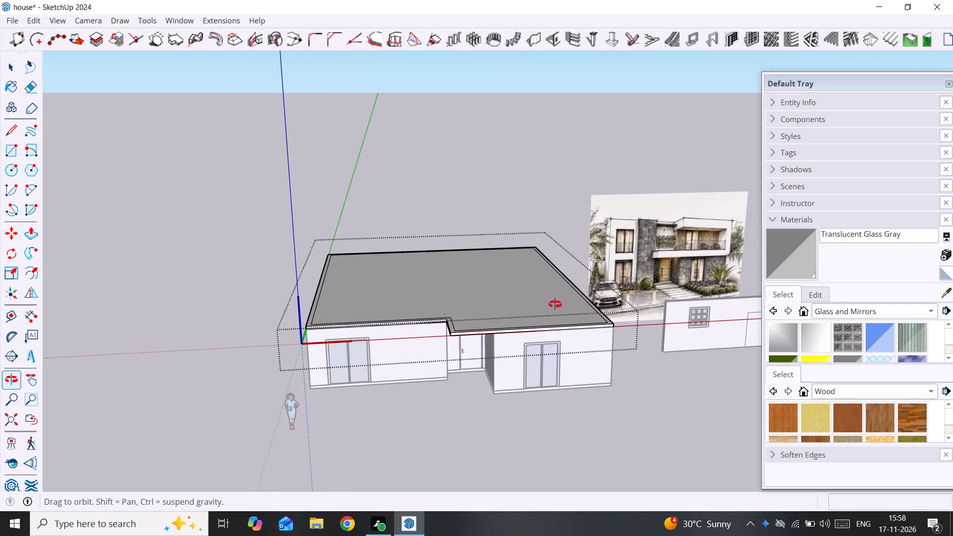
middle_click_drag(555, 304, 551, 306)
scroll(586, 297, "up", 4)
middle_click_drag(591, 302, 597, 334)
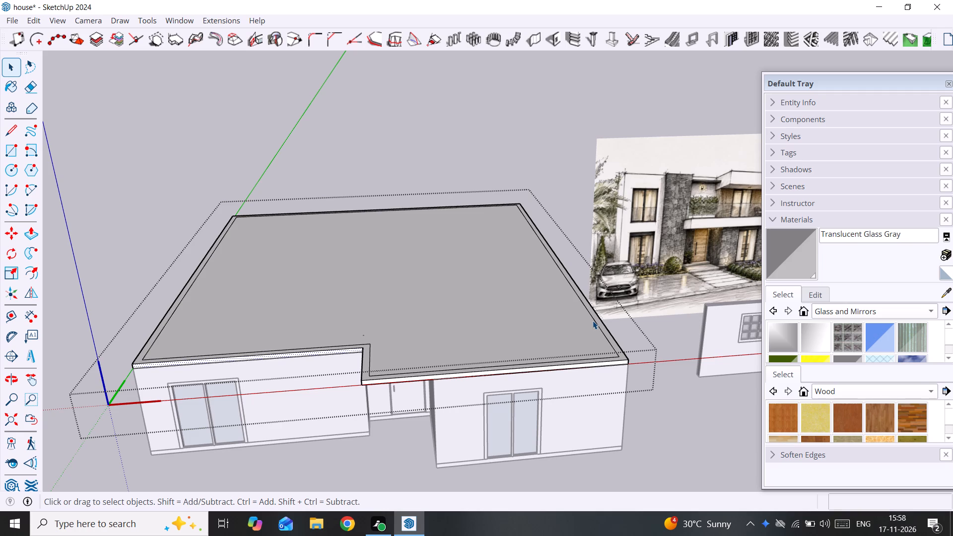
scroll(599, 315, "up", 2)
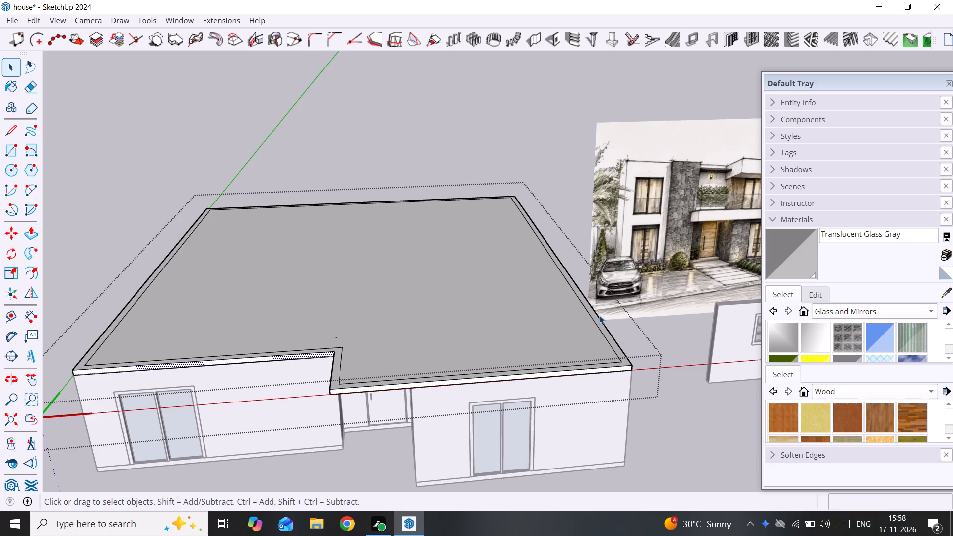
scroll(599, 315, "up", 2)
scroll(595, 317, "down", 5)
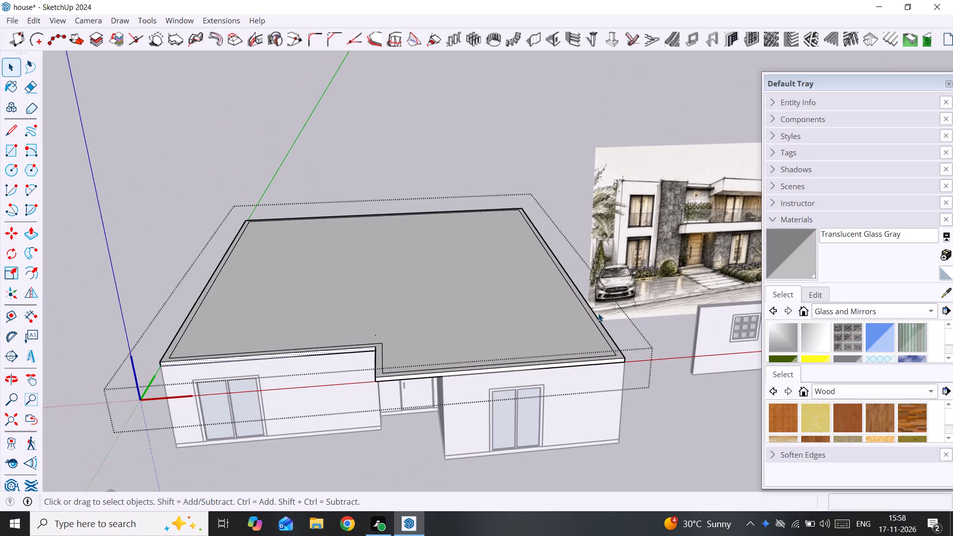
scroll(598, 313, "down", 4)
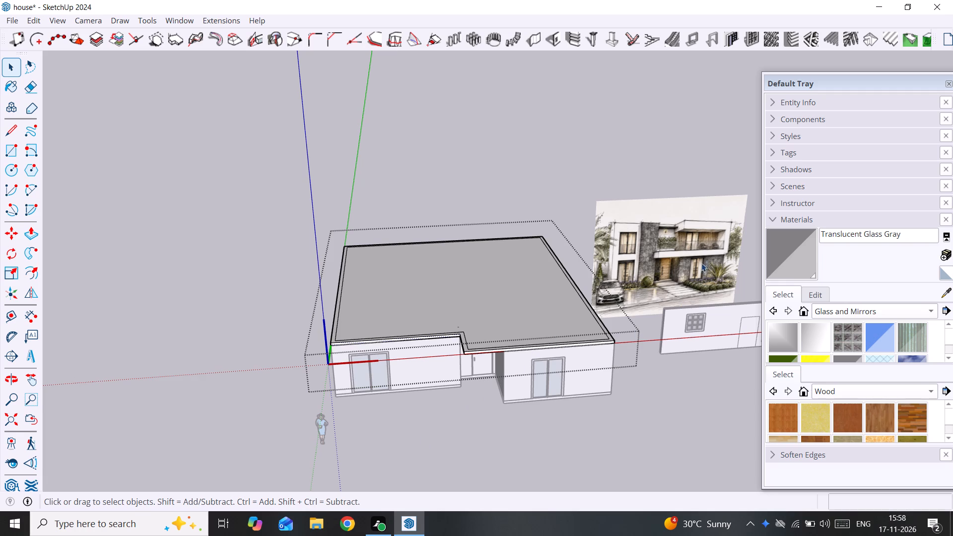
scroll(695, 270, "up", 12)
middle_click_drag(699, 268, 699, 252)
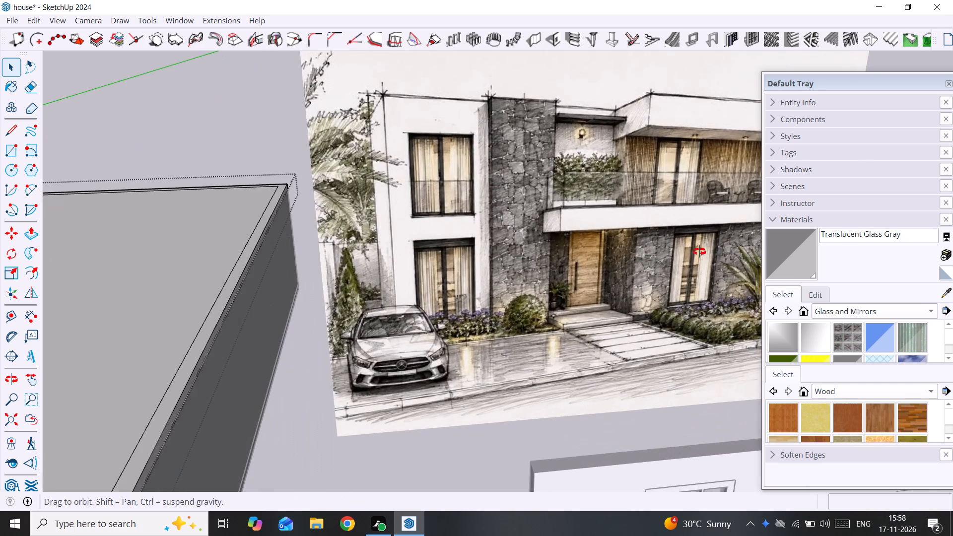
middle_click_drag(699, 252, 700, 223)
scroll(700, 223, "down", 14)
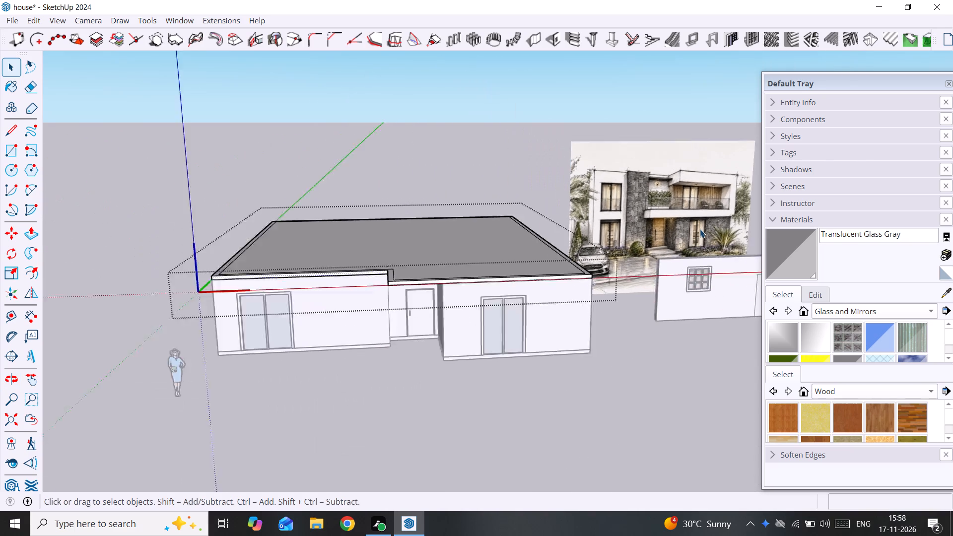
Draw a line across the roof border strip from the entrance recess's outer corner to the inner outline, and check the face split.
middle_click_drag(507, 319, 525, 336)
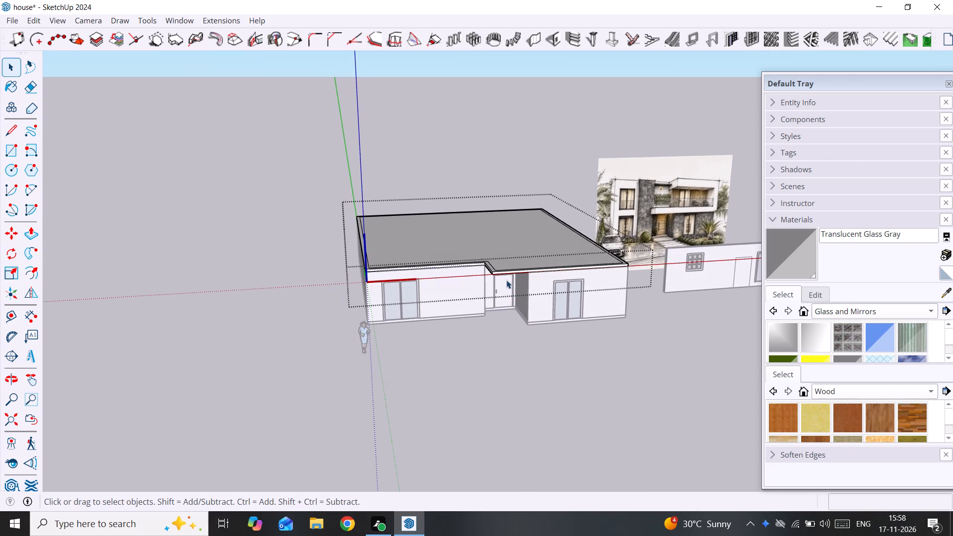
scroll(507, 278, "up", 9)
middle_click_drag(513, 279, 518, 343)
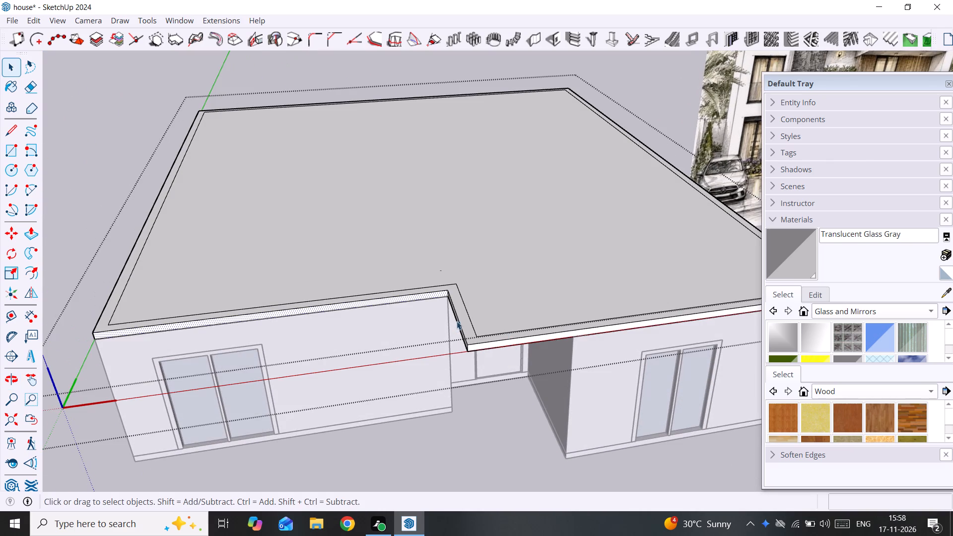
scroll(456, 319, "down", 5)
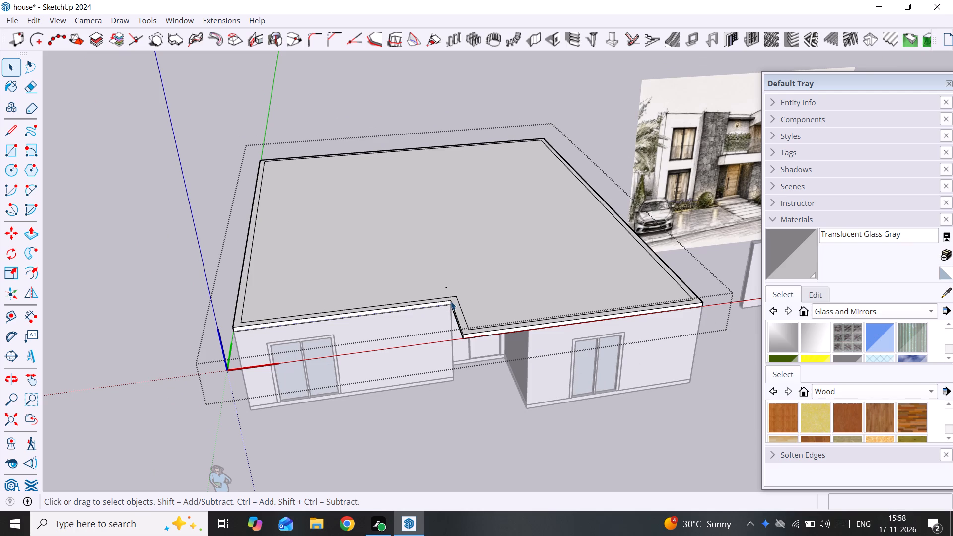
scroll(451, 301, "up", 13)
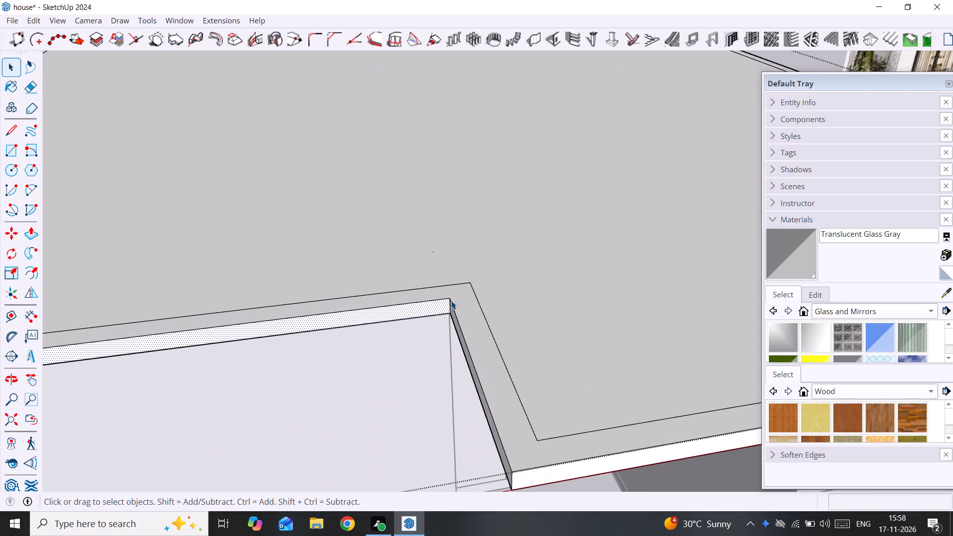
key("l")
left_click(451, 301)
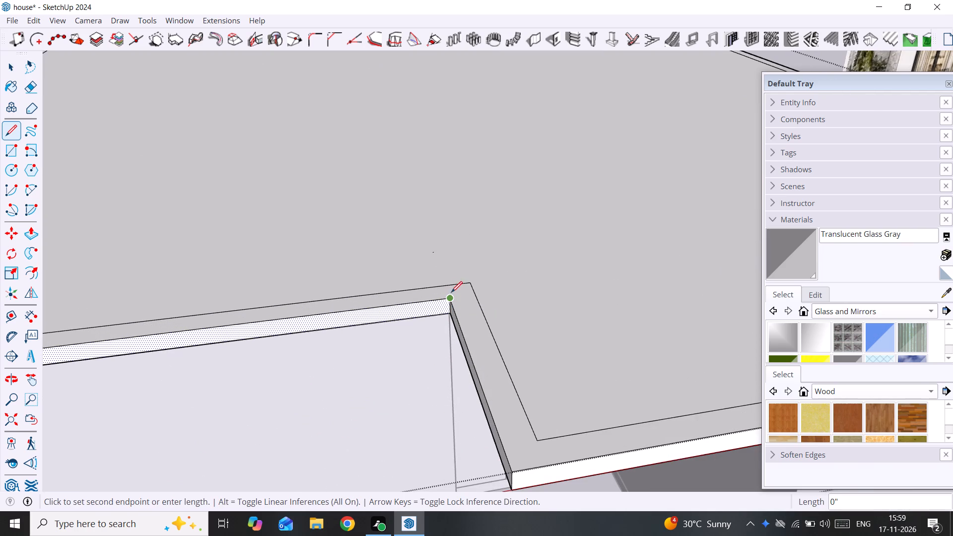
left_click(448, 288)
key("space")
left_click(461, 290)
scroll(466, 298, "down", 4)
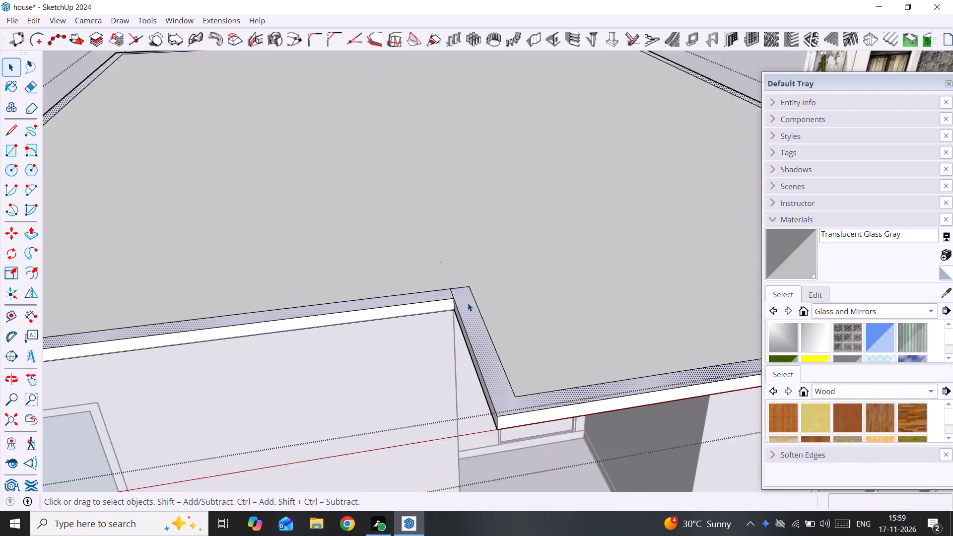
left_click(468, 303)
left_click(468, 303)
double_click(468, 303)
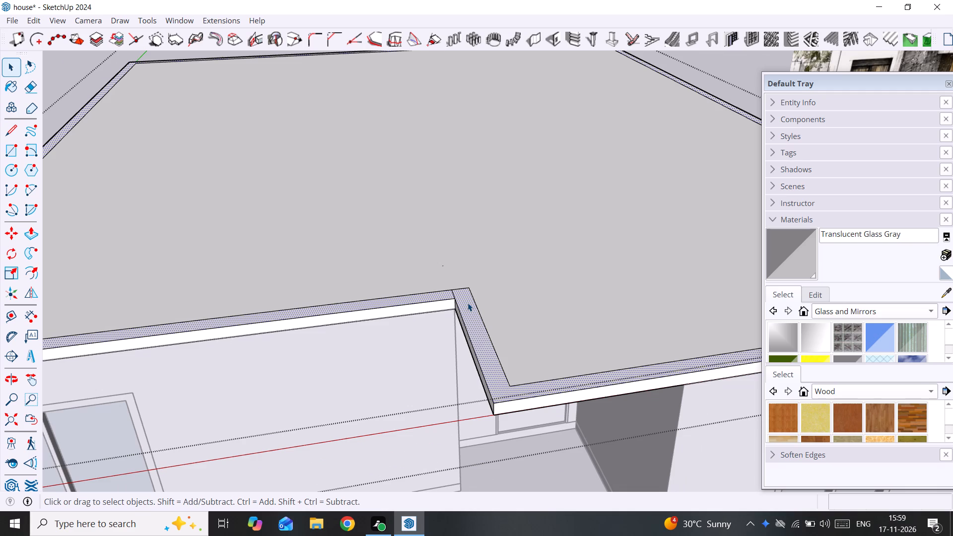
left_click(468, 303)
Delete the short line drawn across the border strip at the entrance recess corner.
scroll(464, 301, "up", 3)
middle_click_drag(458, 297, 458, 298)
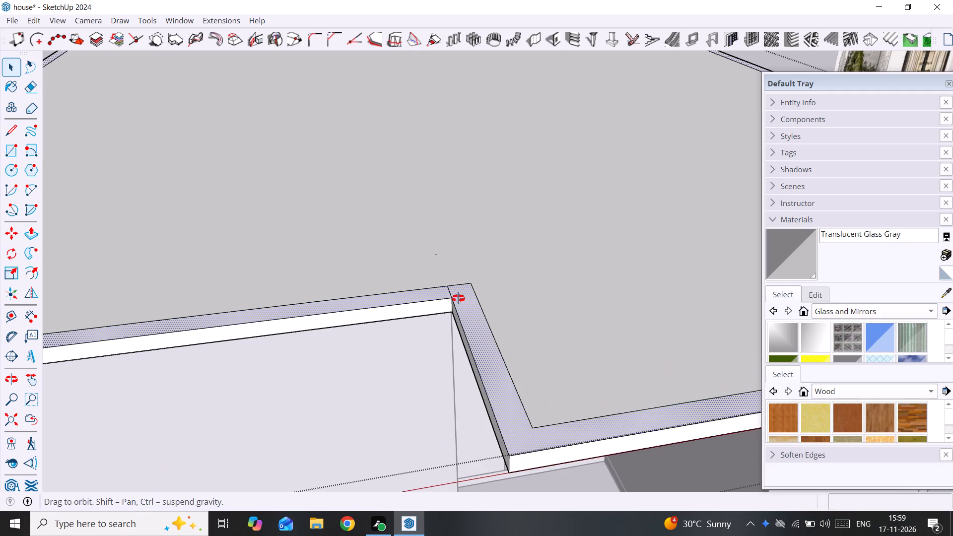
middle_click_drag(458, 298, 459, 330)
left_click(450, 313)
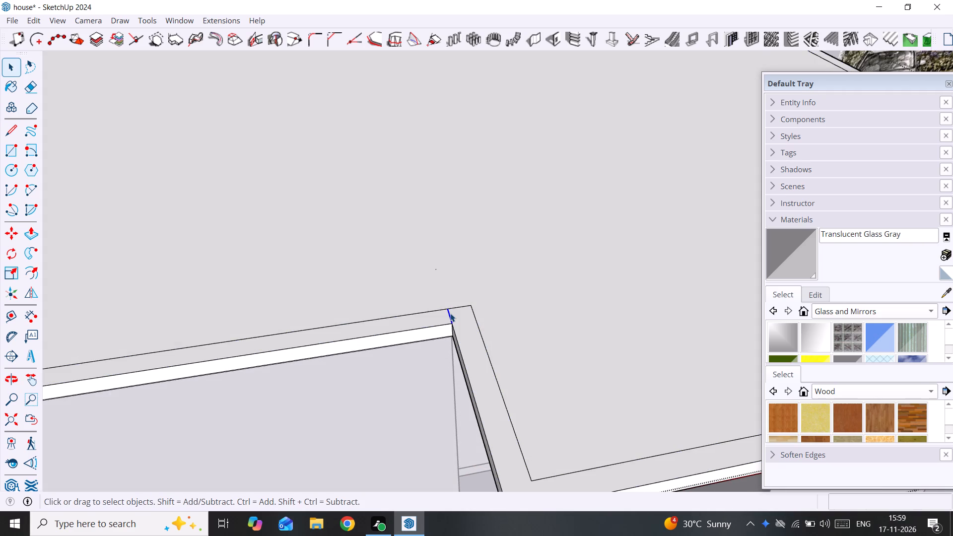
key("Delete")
Draw a 9" line along the green axis from the entrance recess's outer corner across the border strip to the inner outline.
scroll(450, 320, "up", 11)
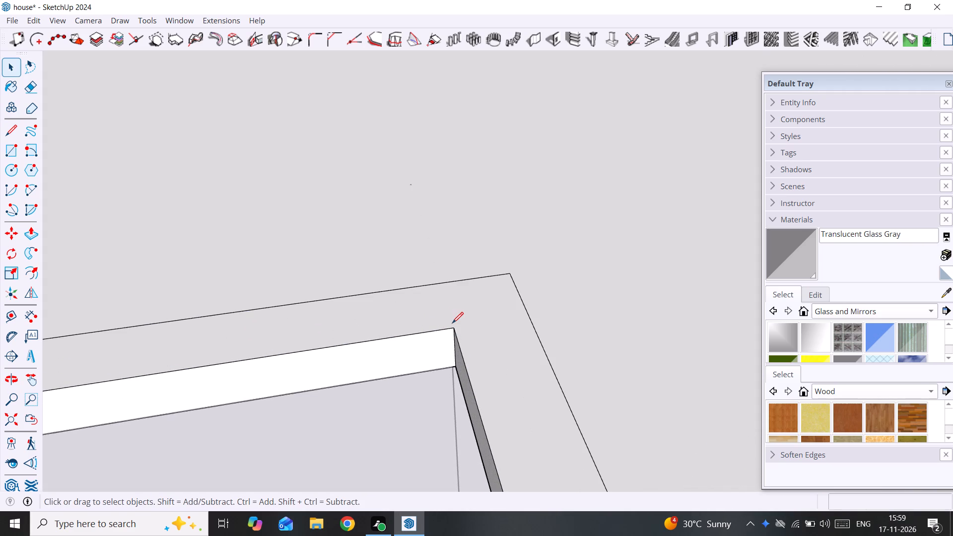
key("l")
left_click(455, 328)
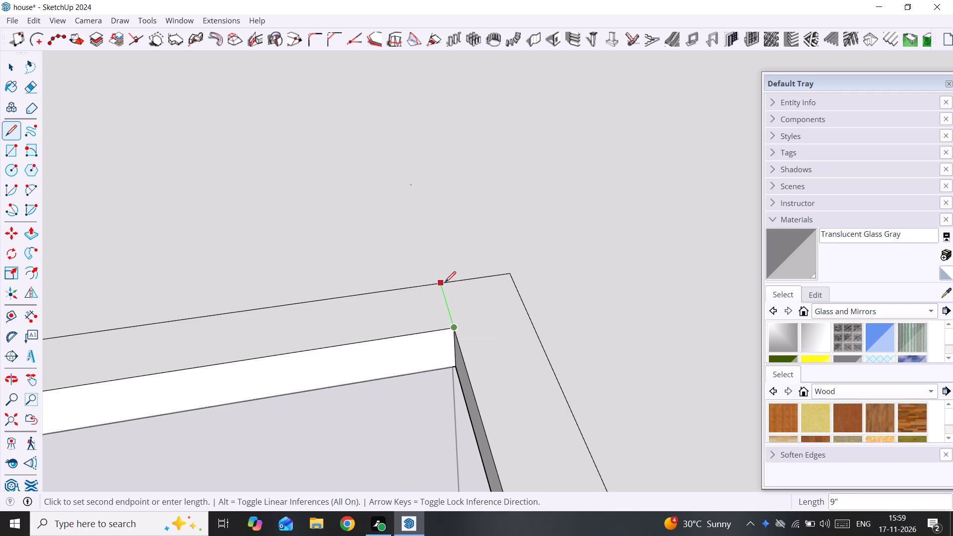
left_click(445, 282)
key("space")
left_click(464, 311)
Draw a 9" line from the inner outline's front corner, near the reference image, across the border strip to the slab's side edge.
scroll(464, 311, "down", 4)
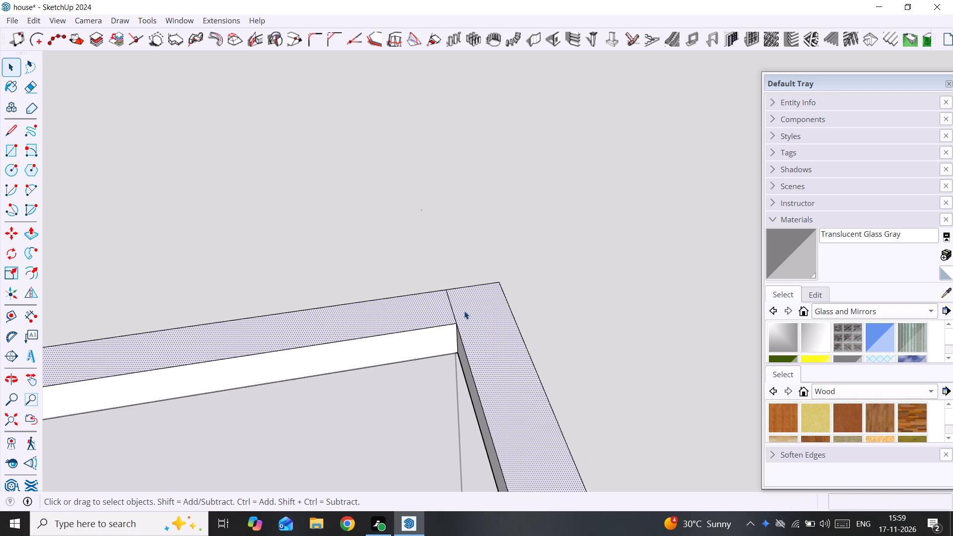
scroll(464, 311, "down", 16)
scroll(464, 311, "down", 11)
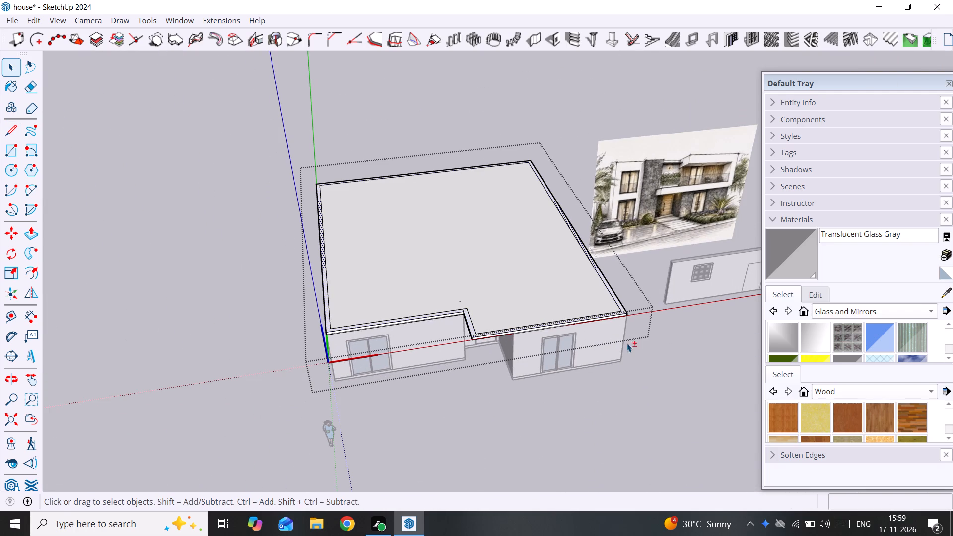
middle_click_drag(625, 345, 552, 372, "shift")
scroll(558, 316, "up", 8)
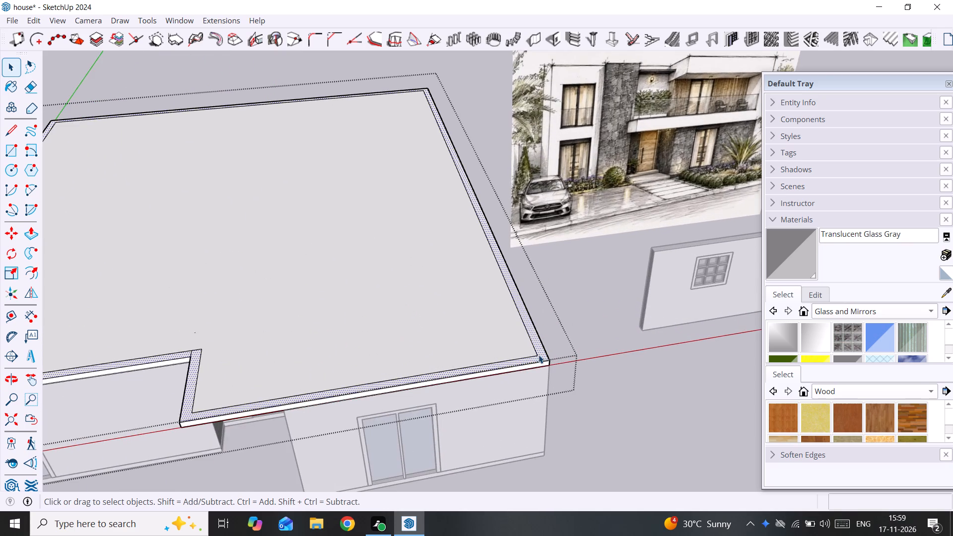
scroll(539, 355, "up", 5)
scroll(537, 355, "down", 9)
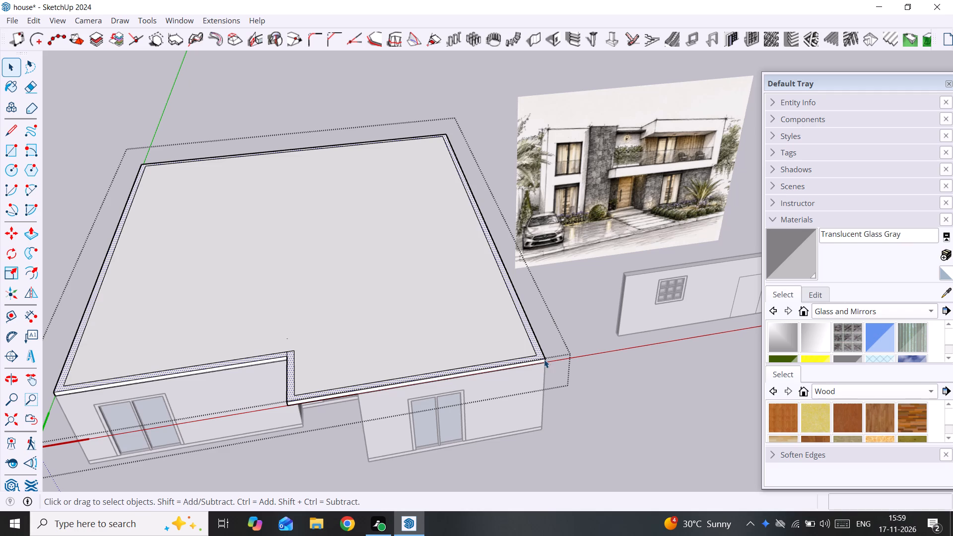
scroll(536, 355, "up", 12)
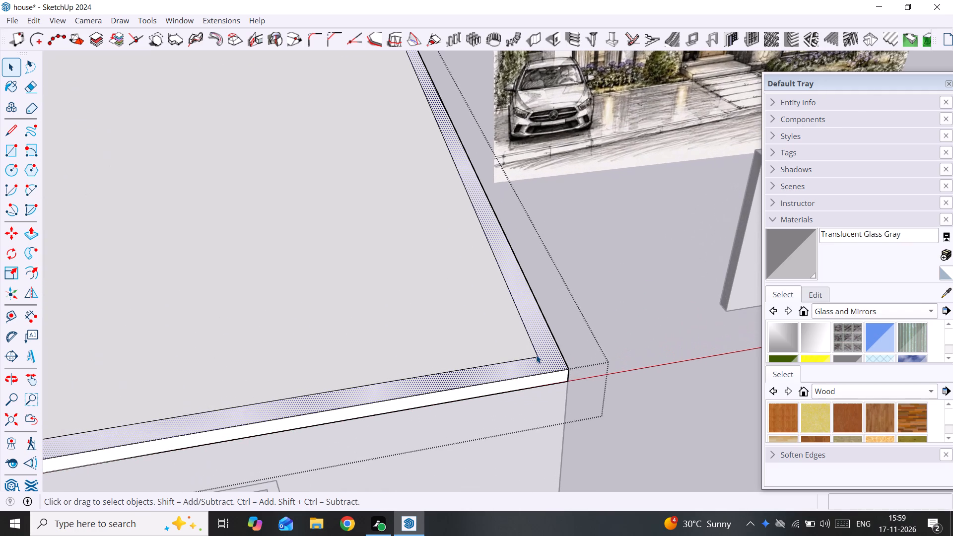
key("l")
left_click(536, 355)
left_click(560, 349)
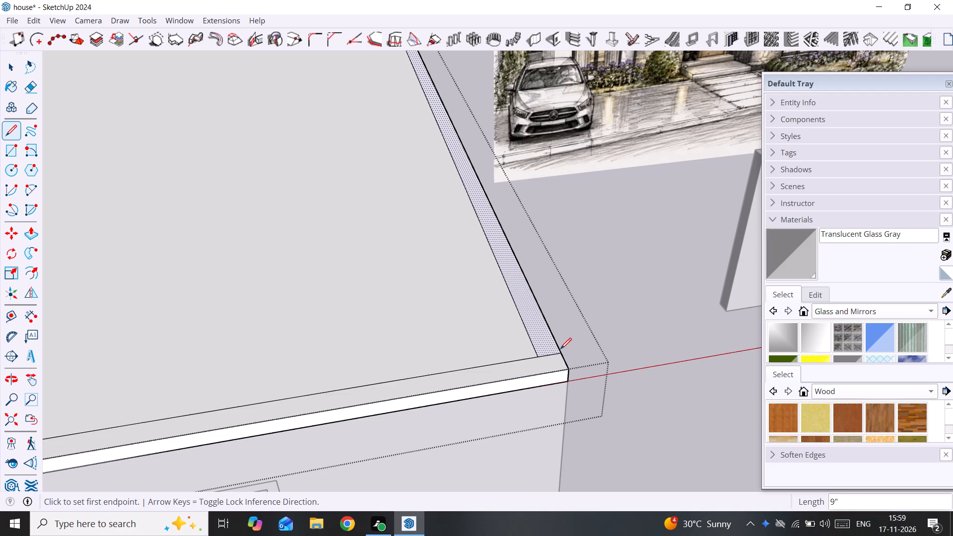
Push/pull the L-shaped front section of the border strip, over the entrance and adjoining room, up 1' 6".
key("space")
left_click(546, 361)
scroll(546, 361, "down", 11)
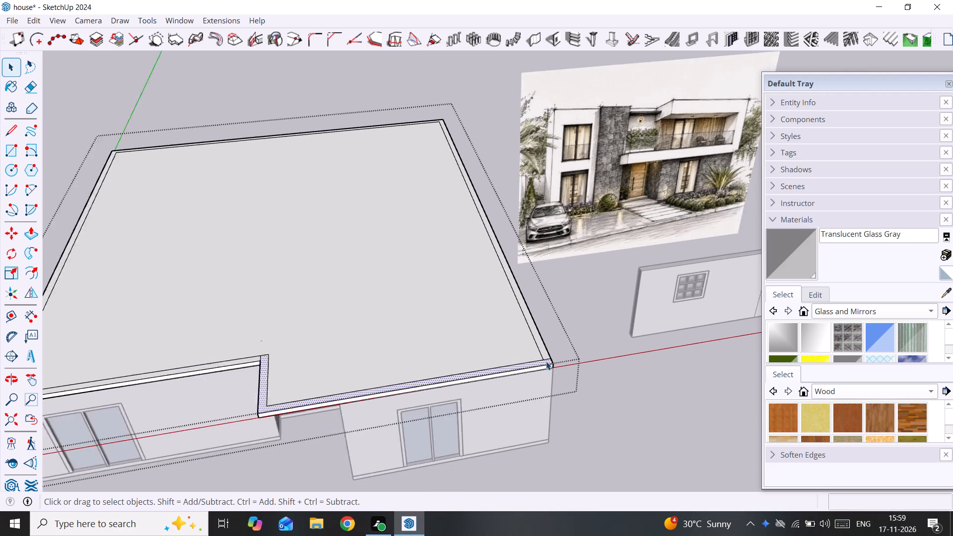
scroll(546, 361, "down", 2)
key("p")
left_click(545, 361)
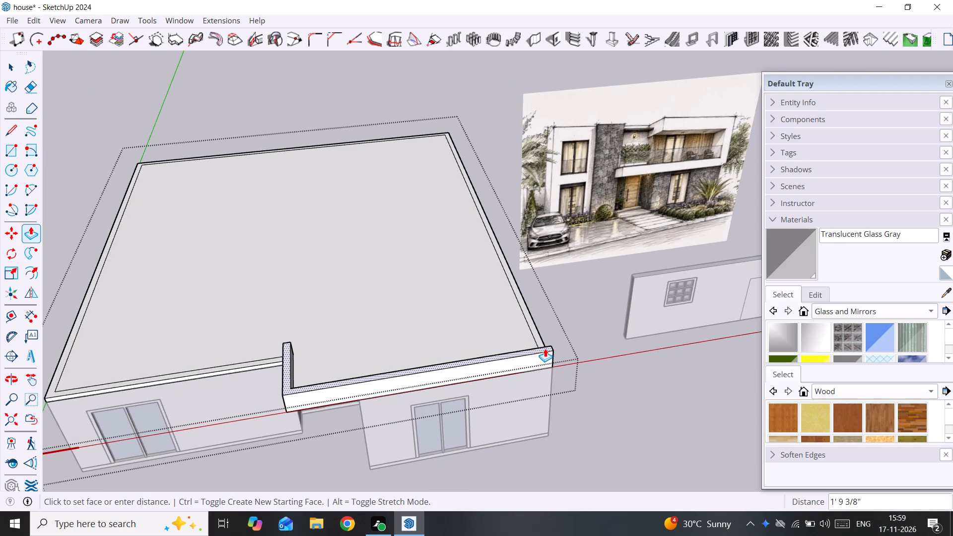
type("1'")
type("6\"")
key("Return")
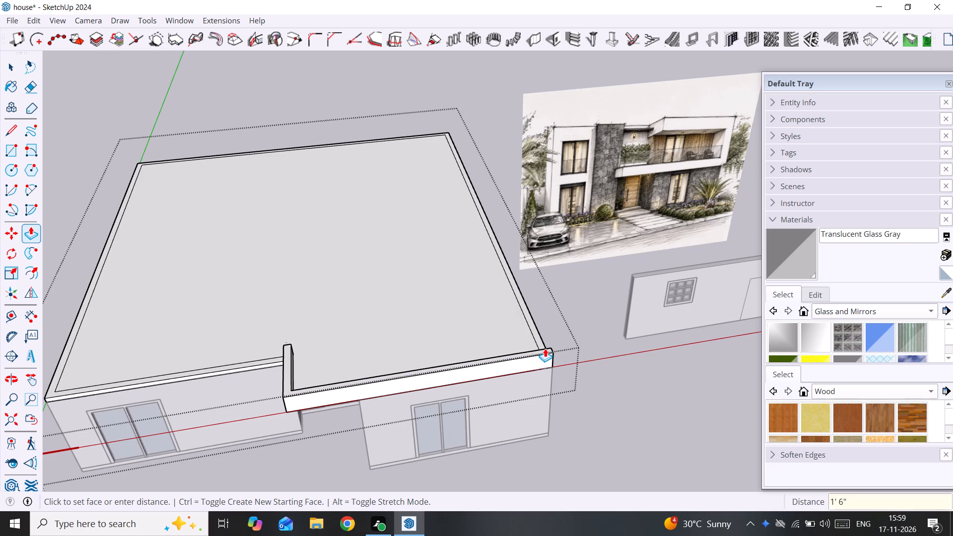
key("space")
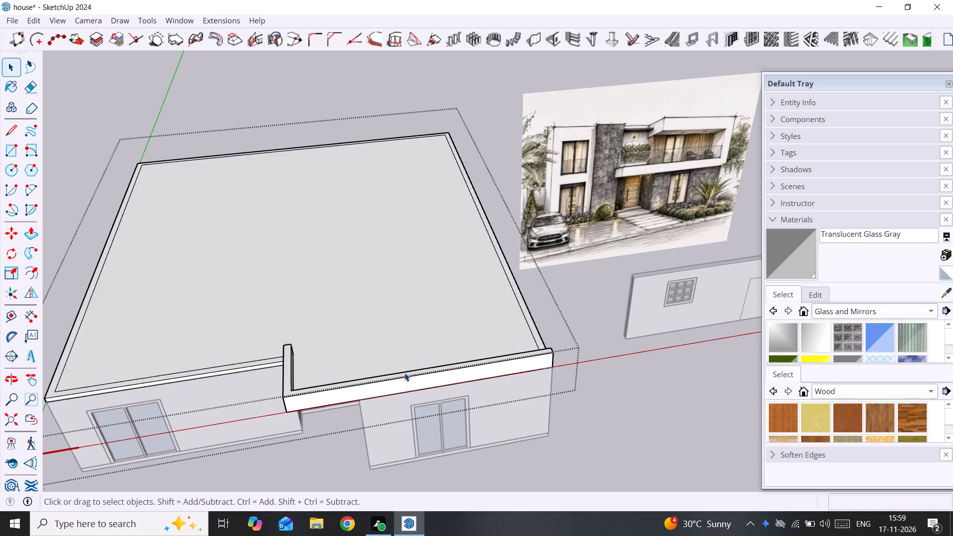
Push/pull the remaining section of the roof border strip up 1' 6", level with the raised front section.
middle_click_drag(281, 382, 369, 334)
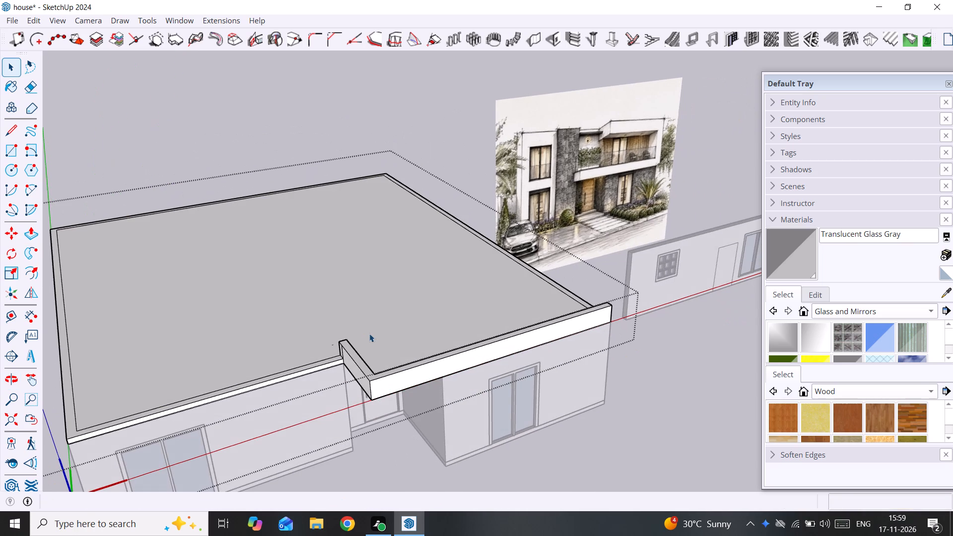
scroll(351, 395, "down", 3)
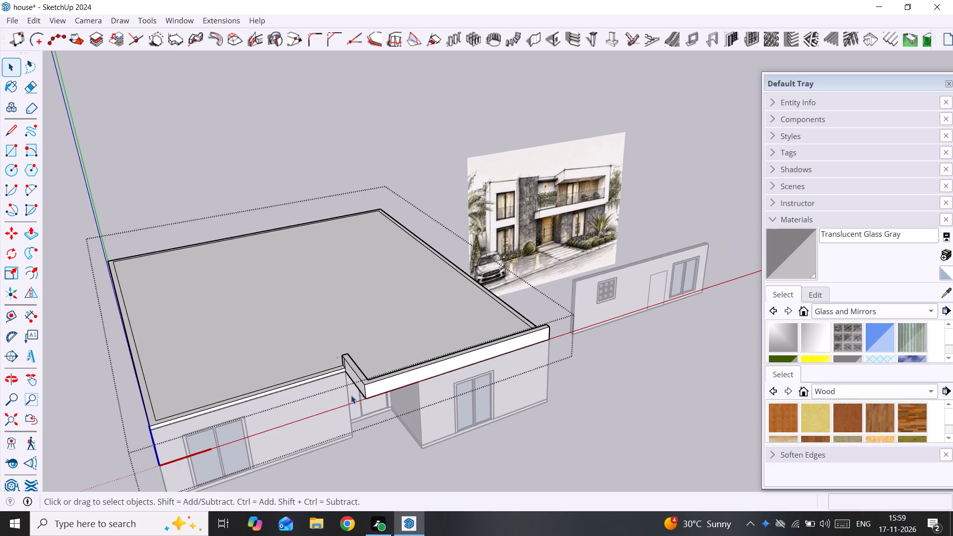
scroll(335, 362, "up", 7)
left_click(338, 373)
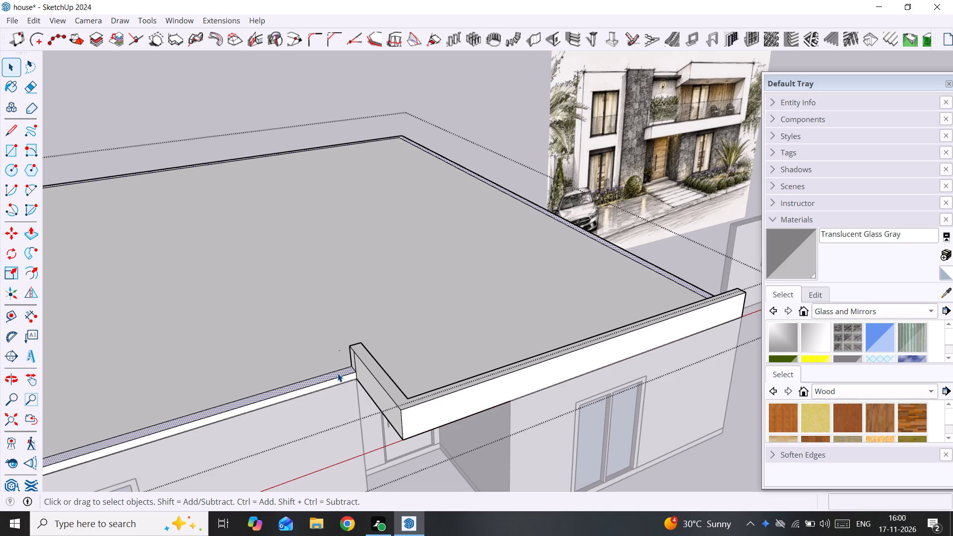
key("p")
left_click(338, 373)
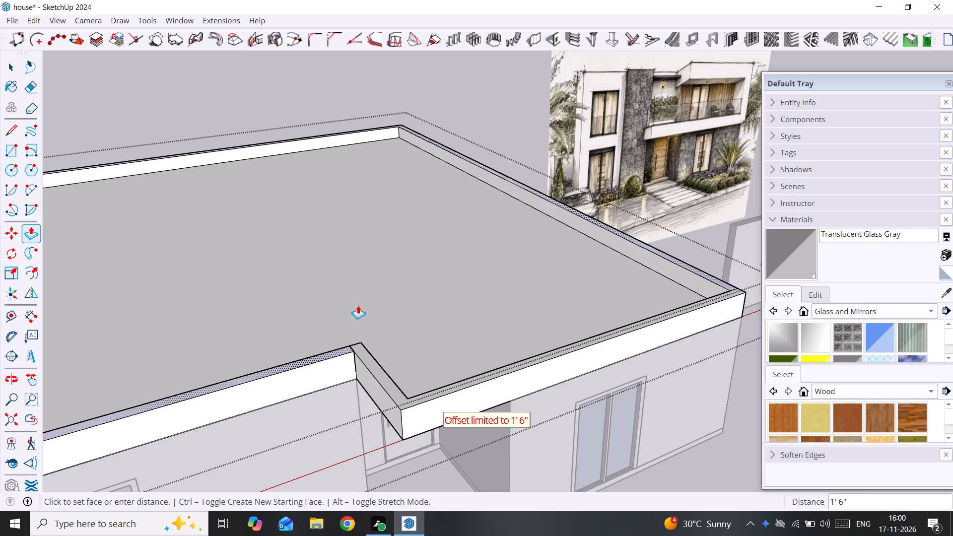
left_click(330, 349)
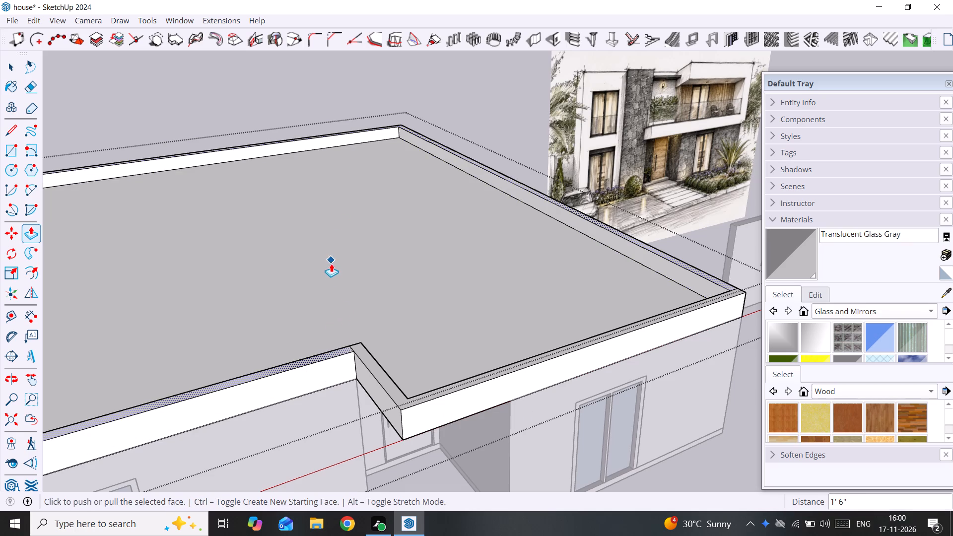
Push/pull the top face of the longer roof border section up a further 1' 6", above the L-shaped front parapet.
scroll(357, 346, "up", 5)
triple_click(329, 357)
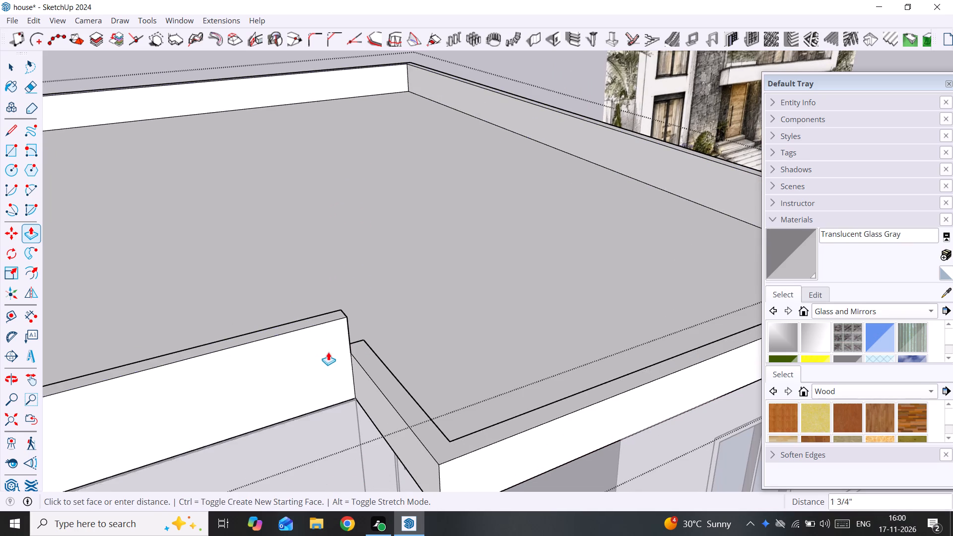
key("space")
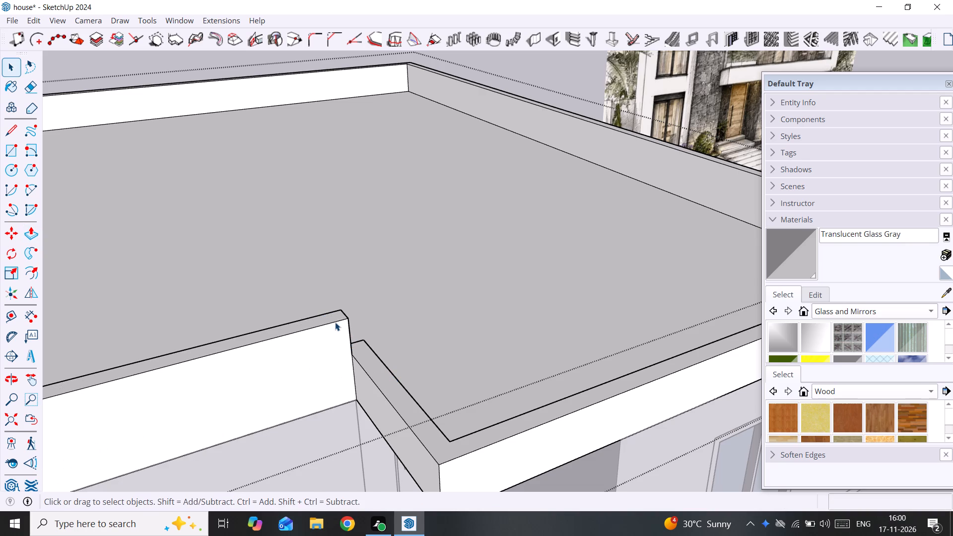
Dimension the vertical height of the higher border wall at its corner beside the entrance recess, placing the dimension on its front face.
left_click(333, 317)
middle_click_drag(333, 317, 154, 373)
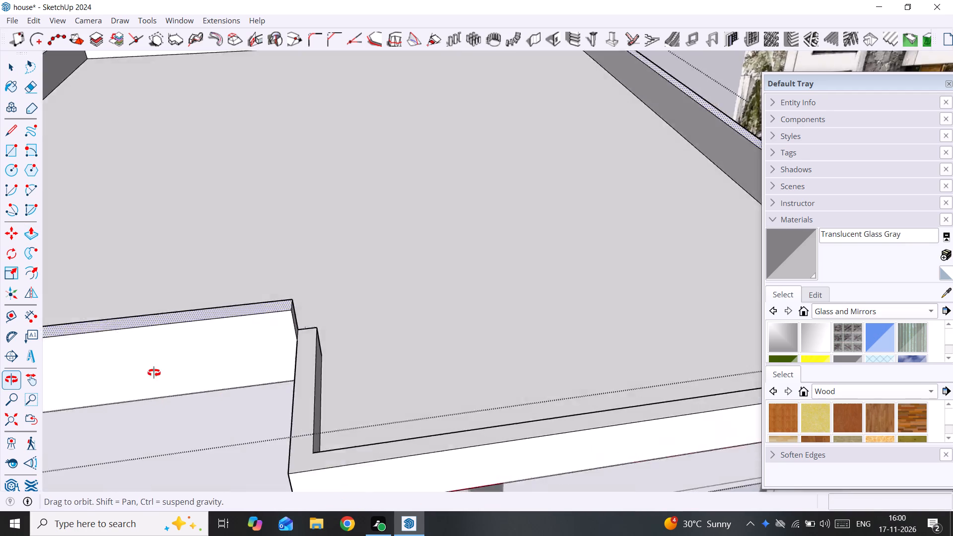
middle_click_drag(154, 373, 379, 324)
scroll(379, 324, "down", 4)
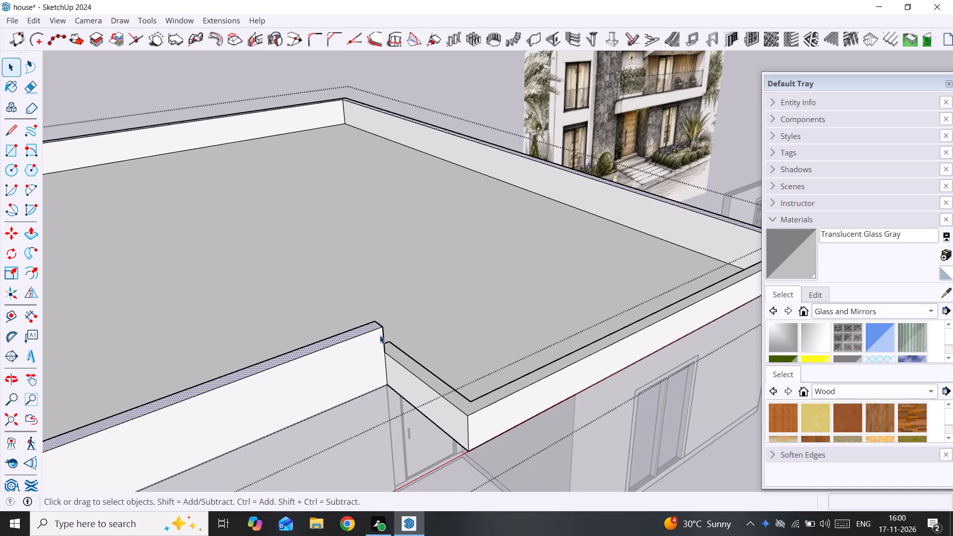
scroll(365, 355, "up", 4)
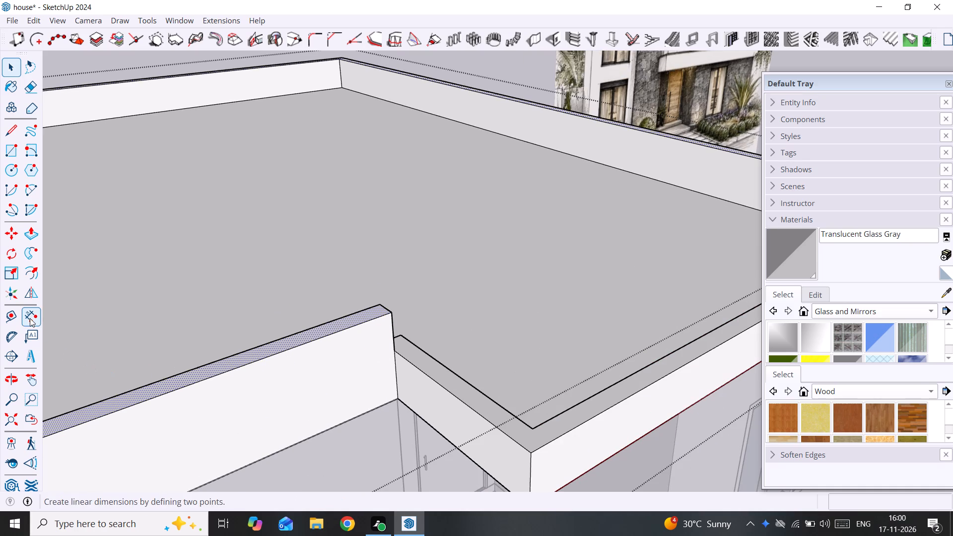
left_click(30, 318)
left_click(391, 312)
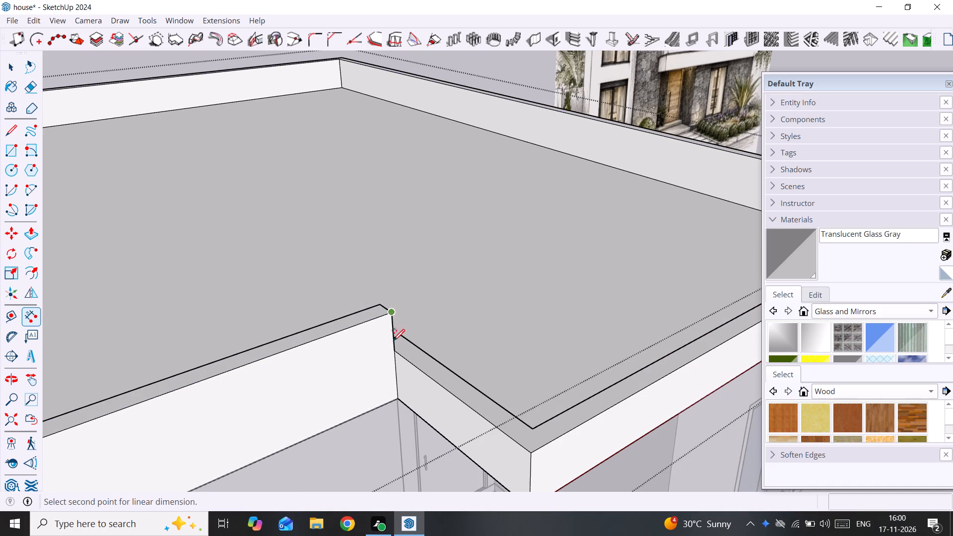
left_click(400, 400)
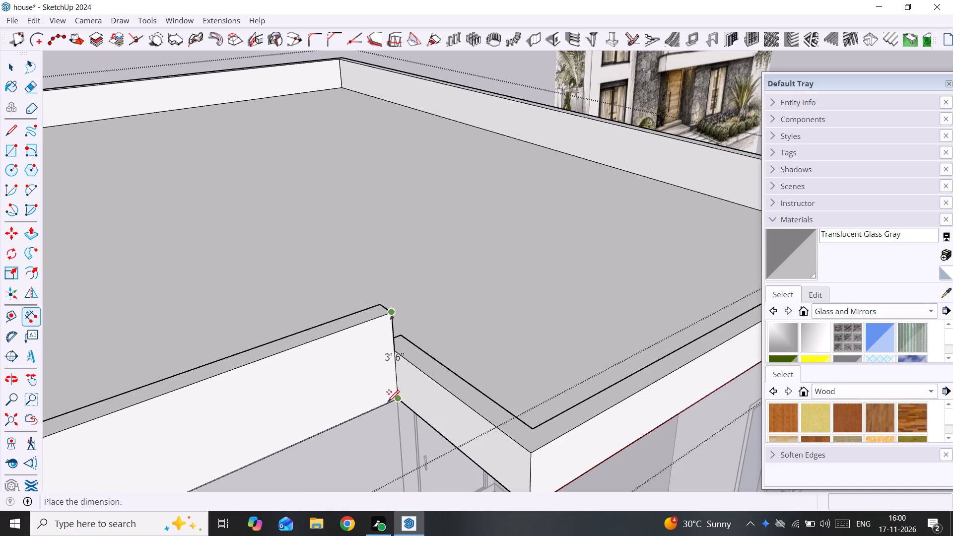
left_click(347, 413)
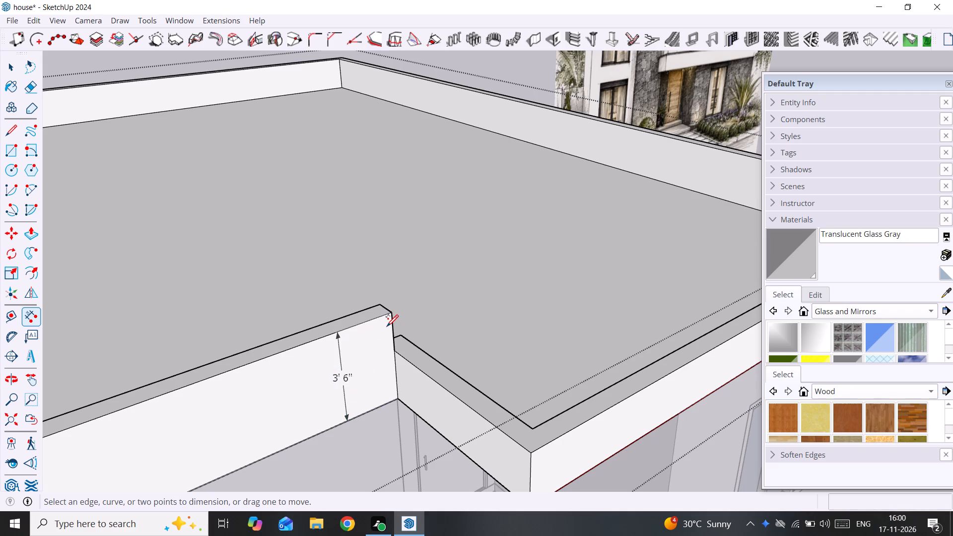
scroll(387, 326, "down", 3)
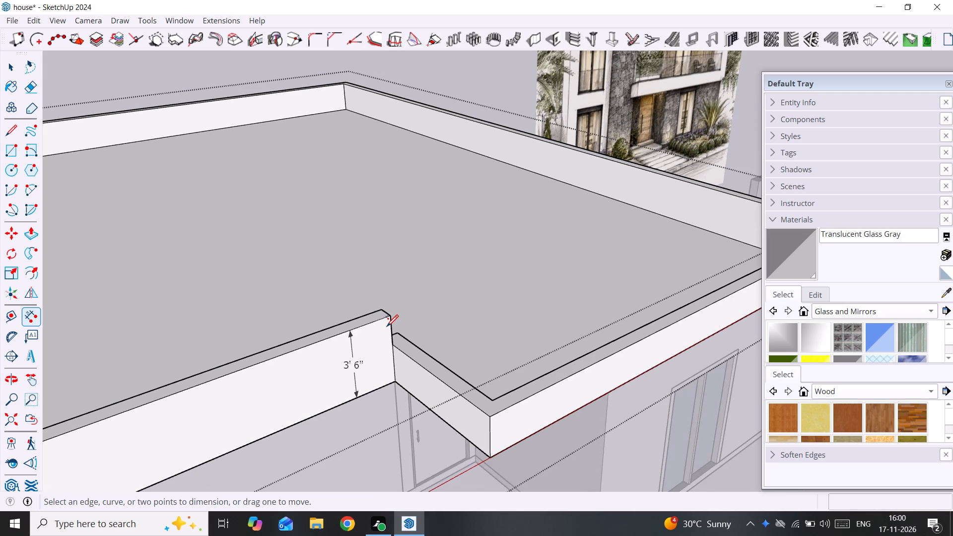
key("space")
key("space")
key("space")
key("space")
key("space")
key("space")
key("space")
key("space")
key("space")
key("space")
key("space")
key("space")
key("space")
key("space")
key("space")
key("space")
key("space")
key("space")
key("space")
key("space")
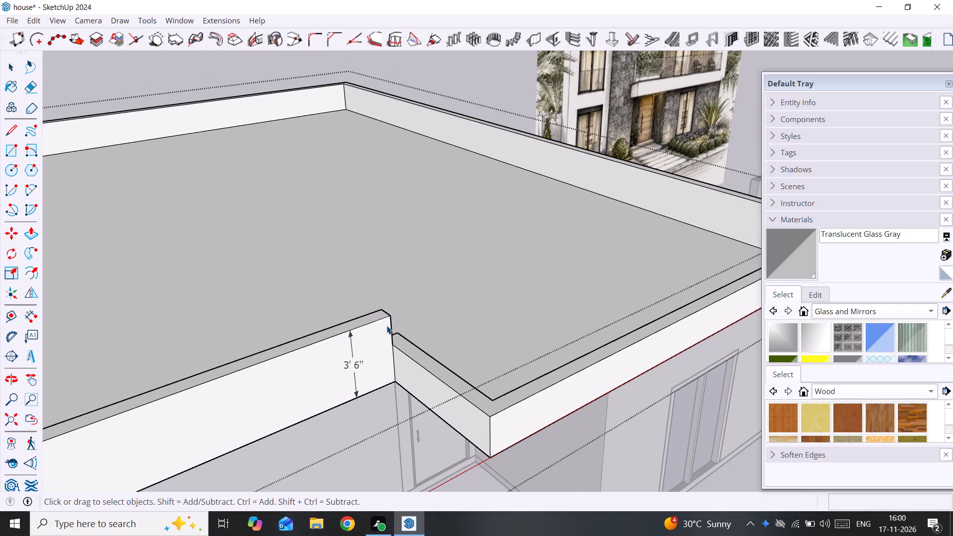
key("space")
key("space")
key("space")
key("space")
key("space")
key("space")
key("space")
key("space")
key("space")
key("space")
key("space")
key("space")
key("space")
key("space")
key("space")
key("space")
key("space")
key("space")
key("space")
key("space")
Push/pull the top face of the dimensioned border wall up 7' 6".
left_click(332, 327)
left_click(332, 332)
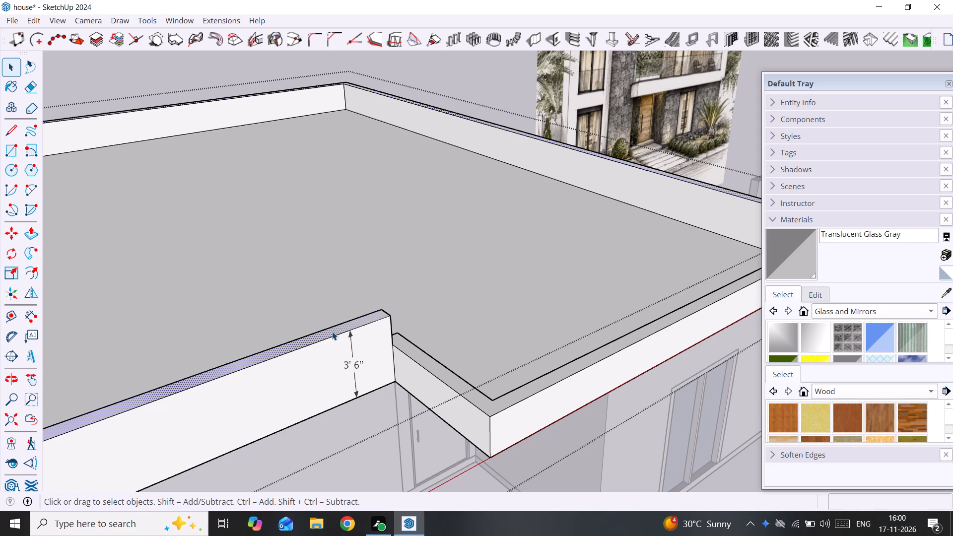
key("p")
left_click(332, 332)
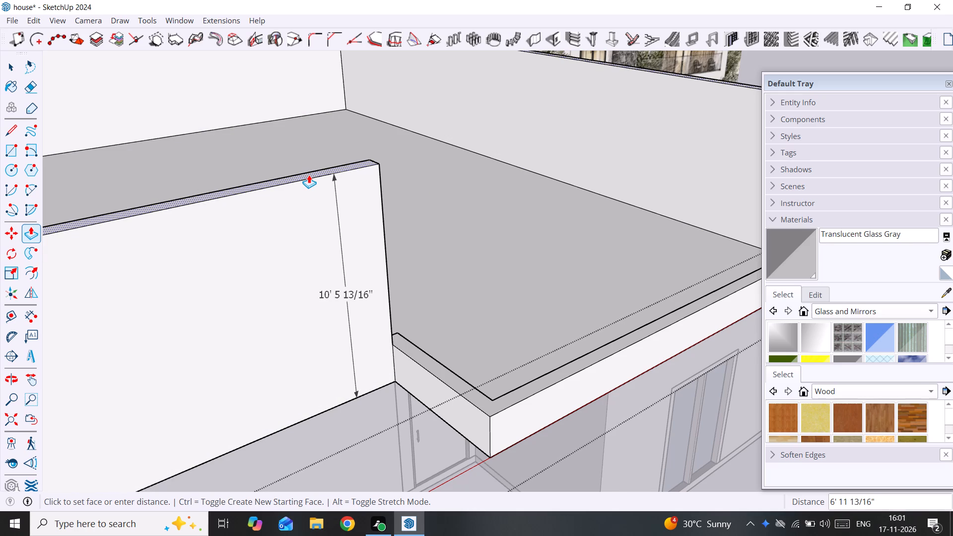
type("7'")
type("6\"")
key("Return")
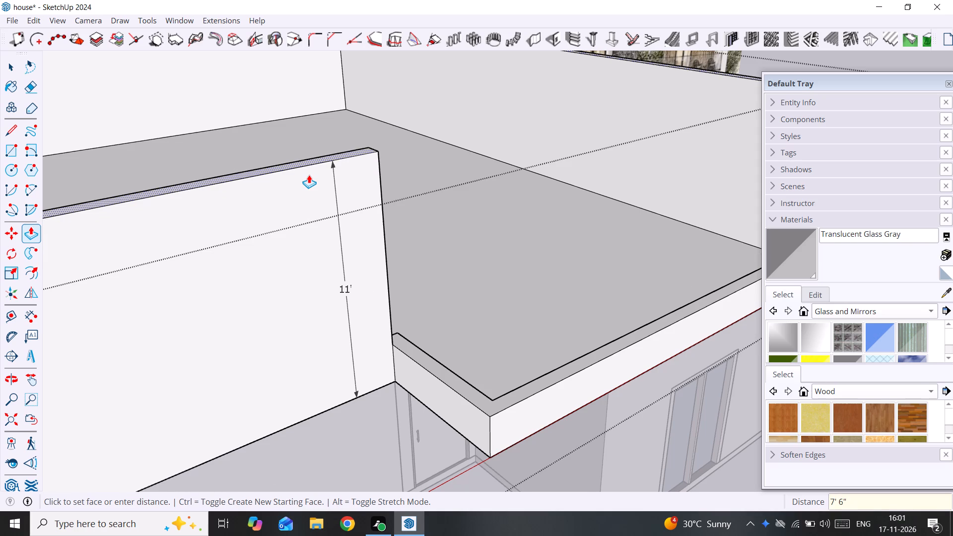
Push the tall upper-floor wall's top face down 1' and close the group.
left_click(312, 165)
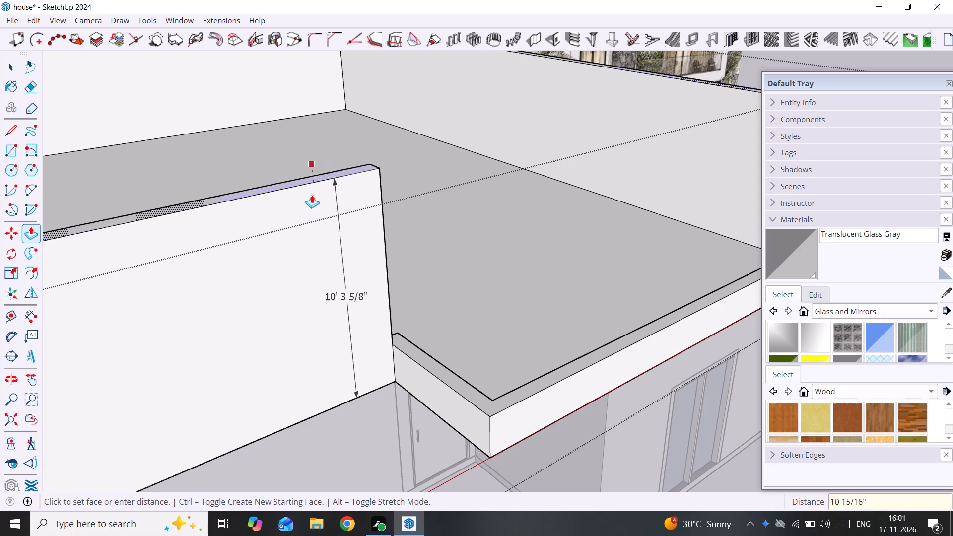
type("1'")
key("Return")
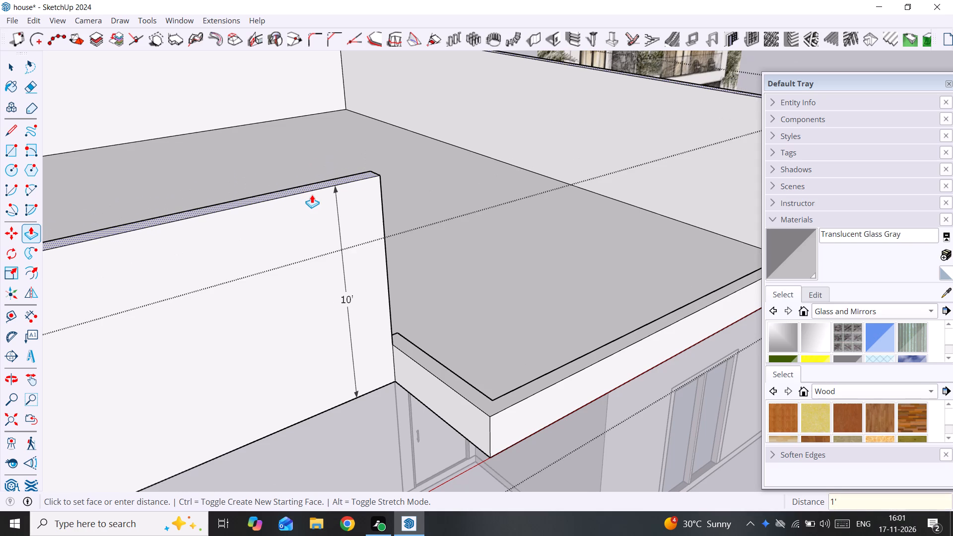
scroll(312, 195, "down", 17)
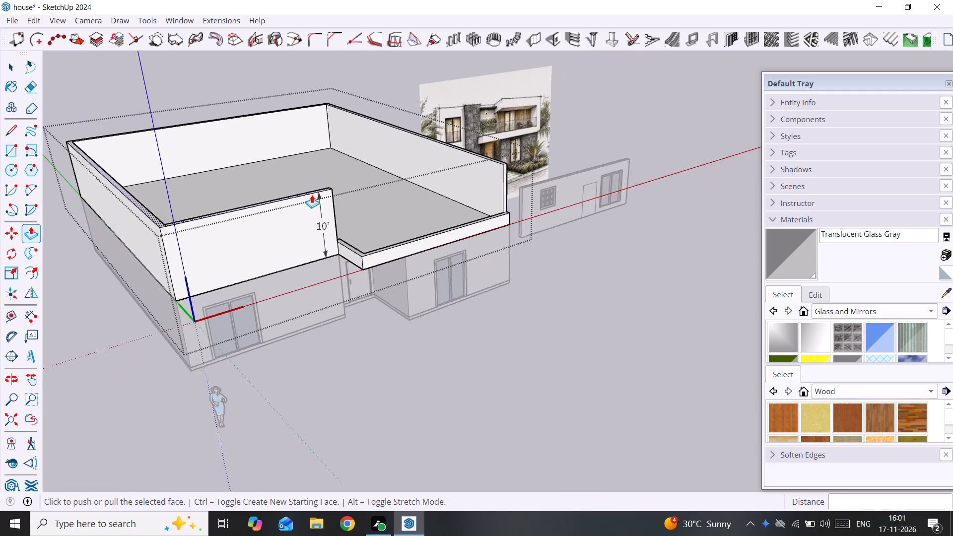
key("space")
left_click(402, 342)
Open the upper-wall group for editing and delete the height dimension on the tall front wall.
scroll(537, 114, "up", 1)
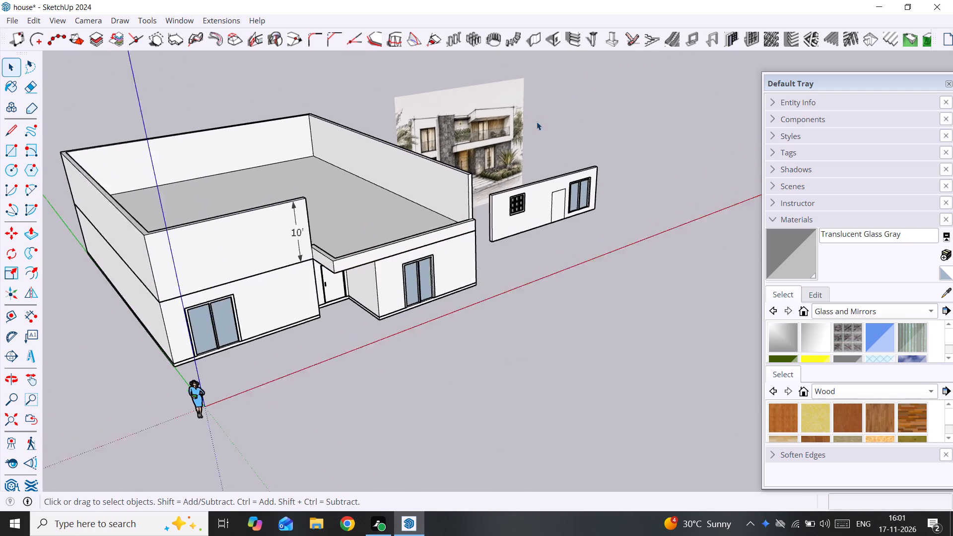
scroll(537, 122, "up", 2)
middle_click_drag(528, 138, 418, 155)
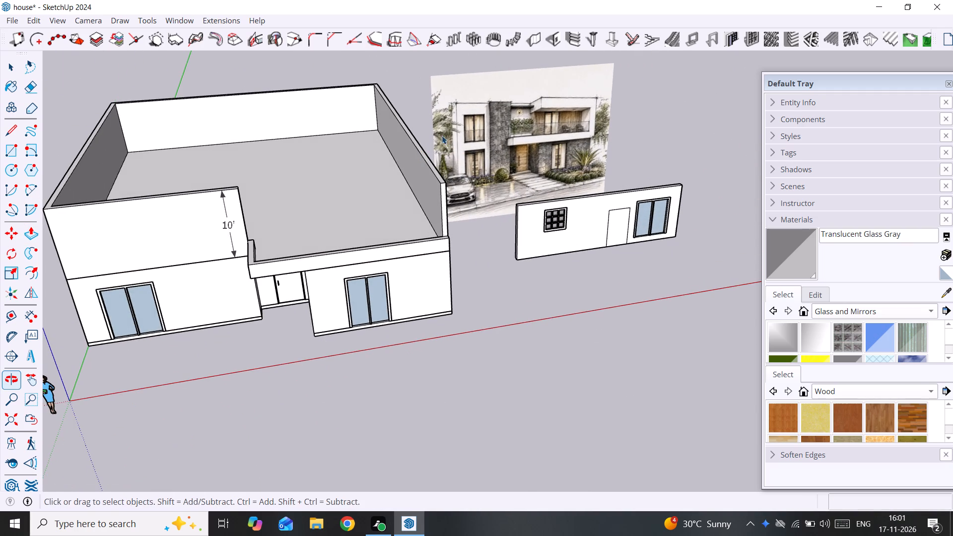
scroll(247, 235, "up", 2)
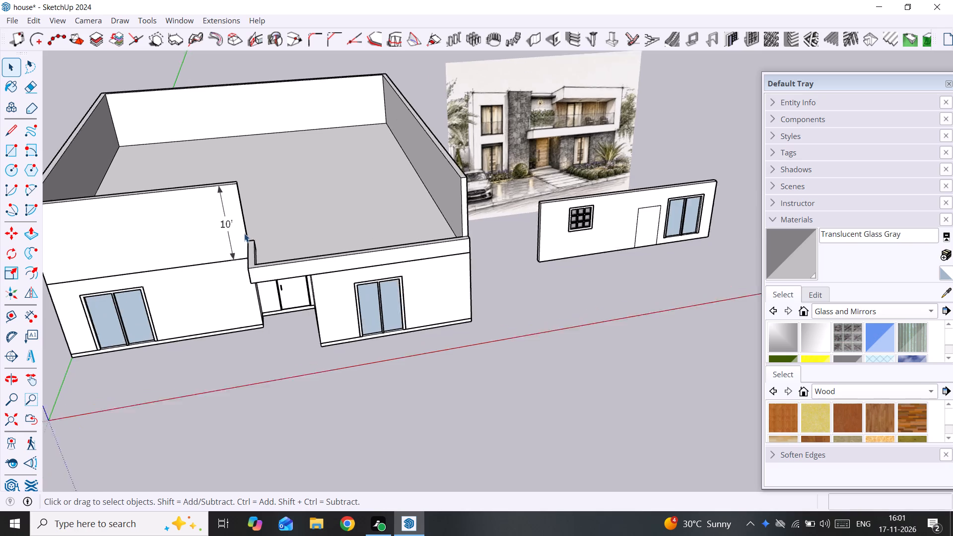
scroll(244, 233, "up", 1)
left_click(221, 220)
double_click(221, 220)
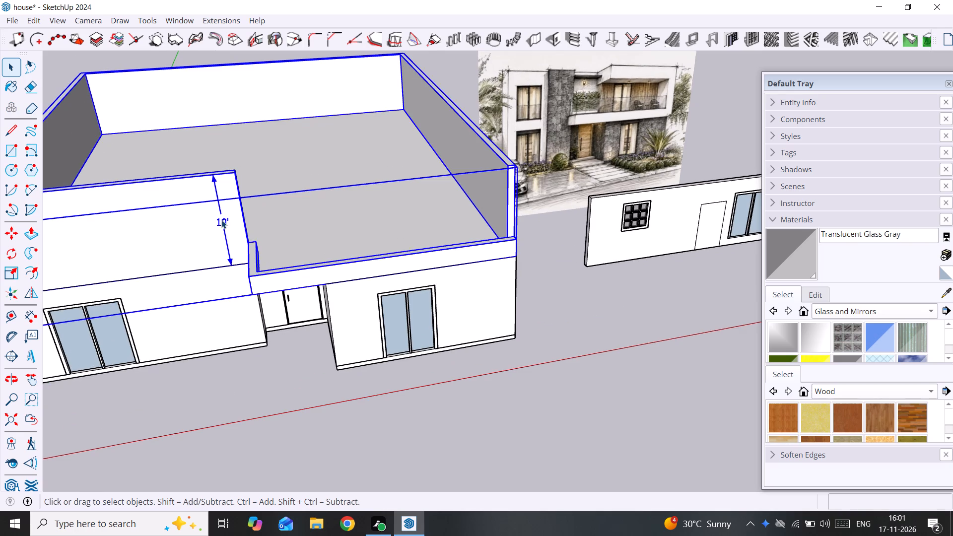
left_click(221, 220)
key("Delete")
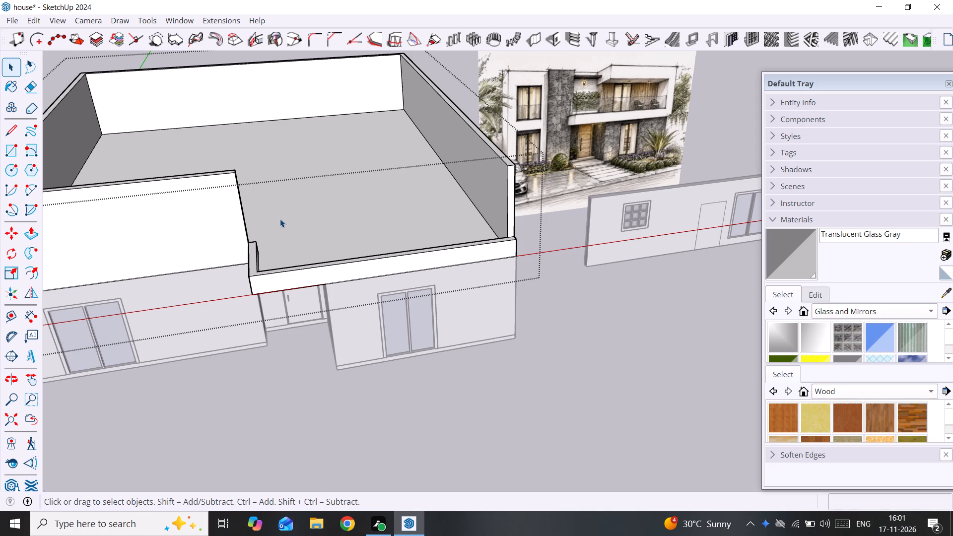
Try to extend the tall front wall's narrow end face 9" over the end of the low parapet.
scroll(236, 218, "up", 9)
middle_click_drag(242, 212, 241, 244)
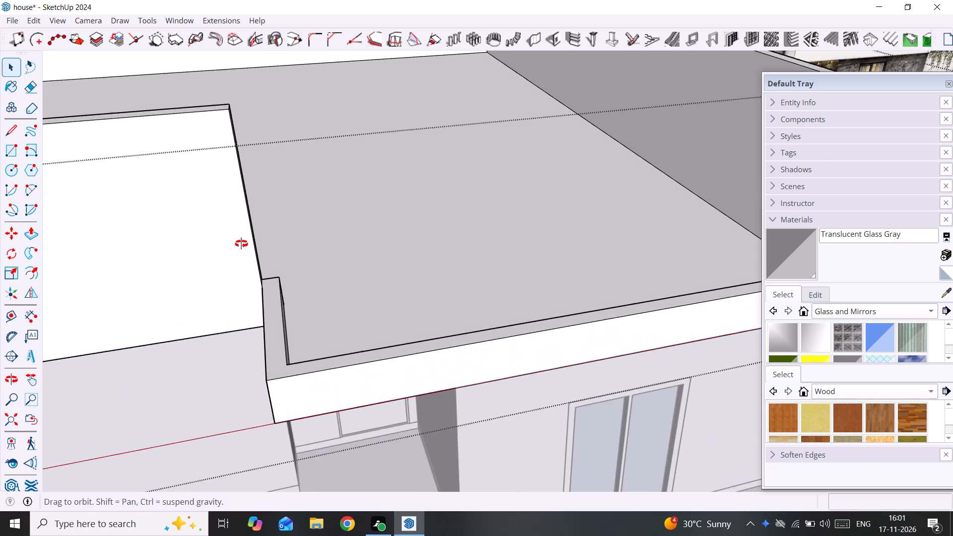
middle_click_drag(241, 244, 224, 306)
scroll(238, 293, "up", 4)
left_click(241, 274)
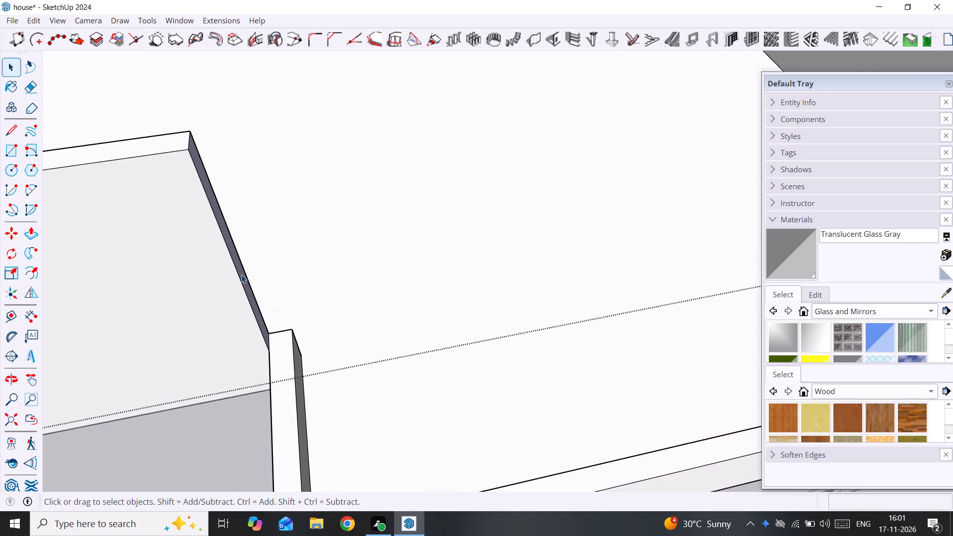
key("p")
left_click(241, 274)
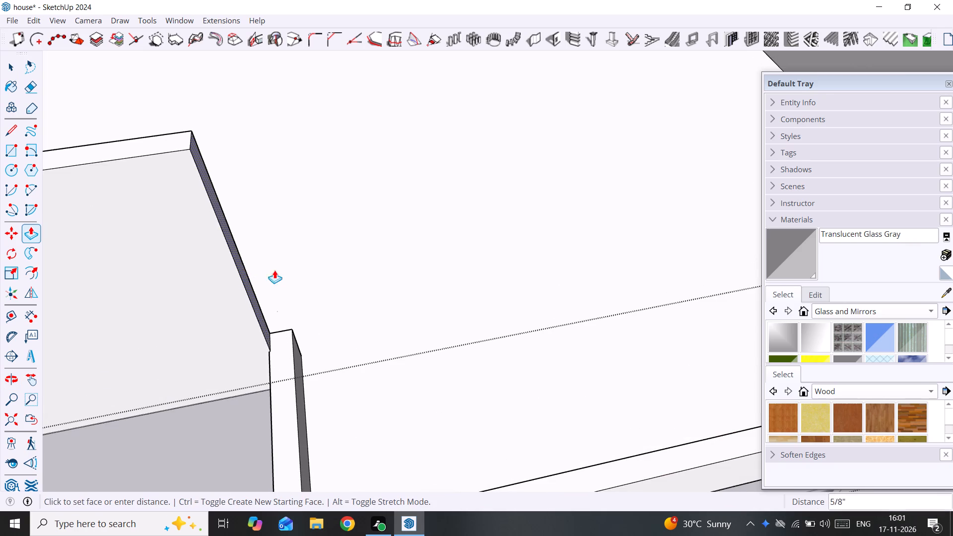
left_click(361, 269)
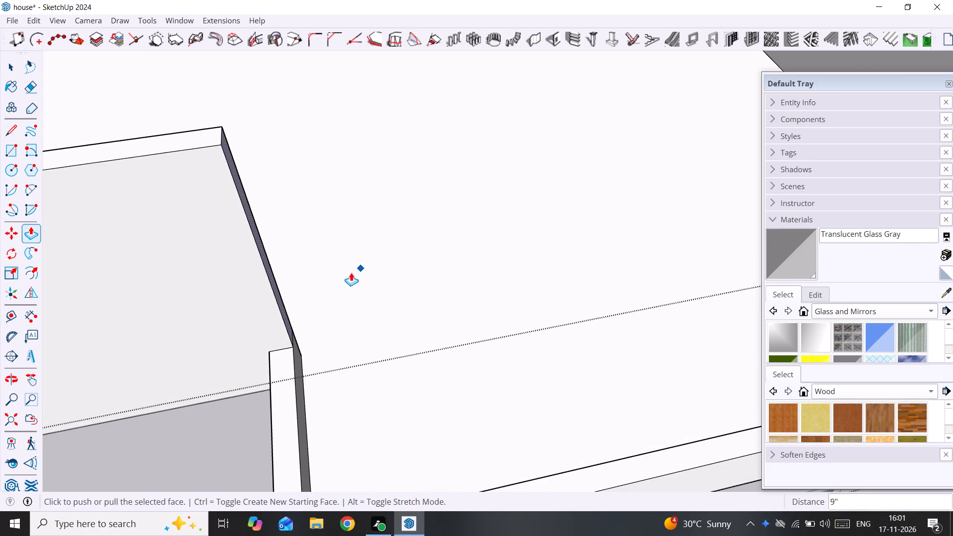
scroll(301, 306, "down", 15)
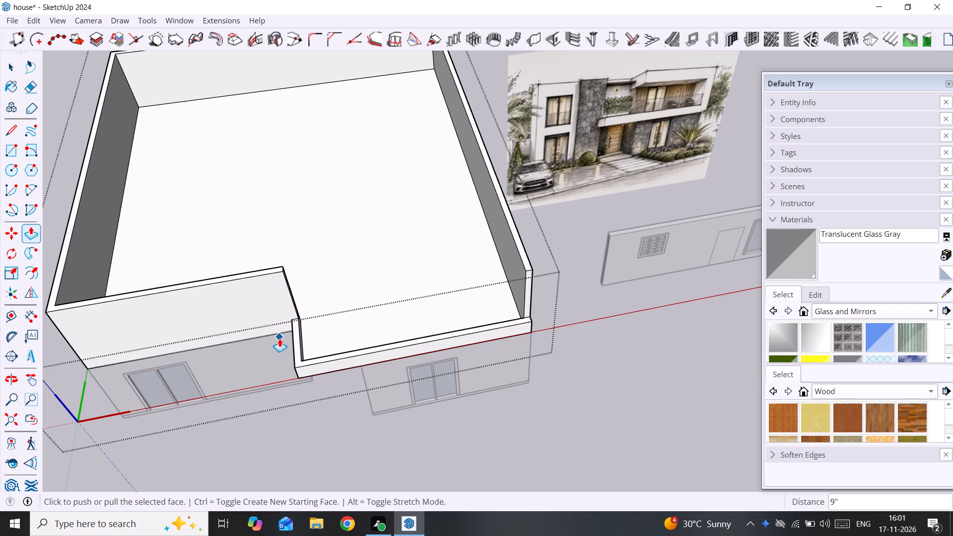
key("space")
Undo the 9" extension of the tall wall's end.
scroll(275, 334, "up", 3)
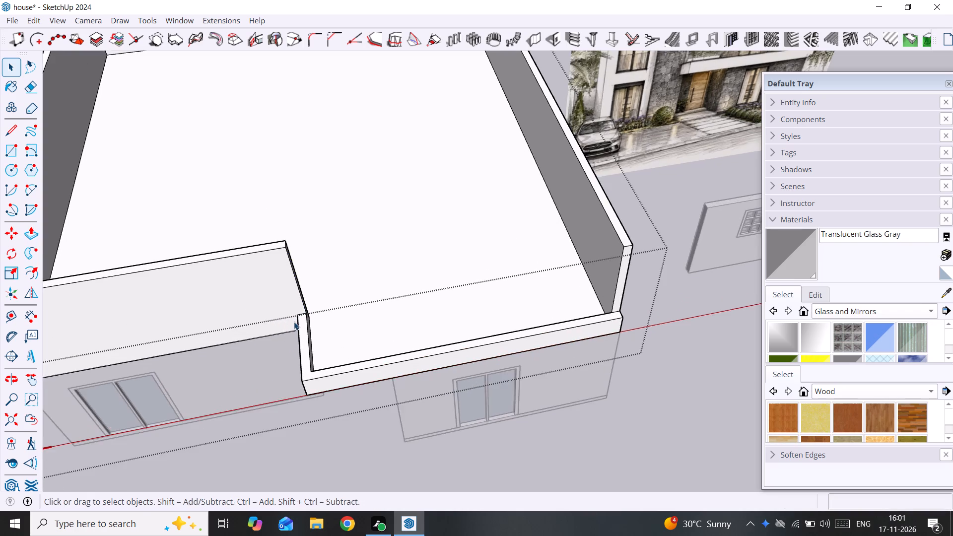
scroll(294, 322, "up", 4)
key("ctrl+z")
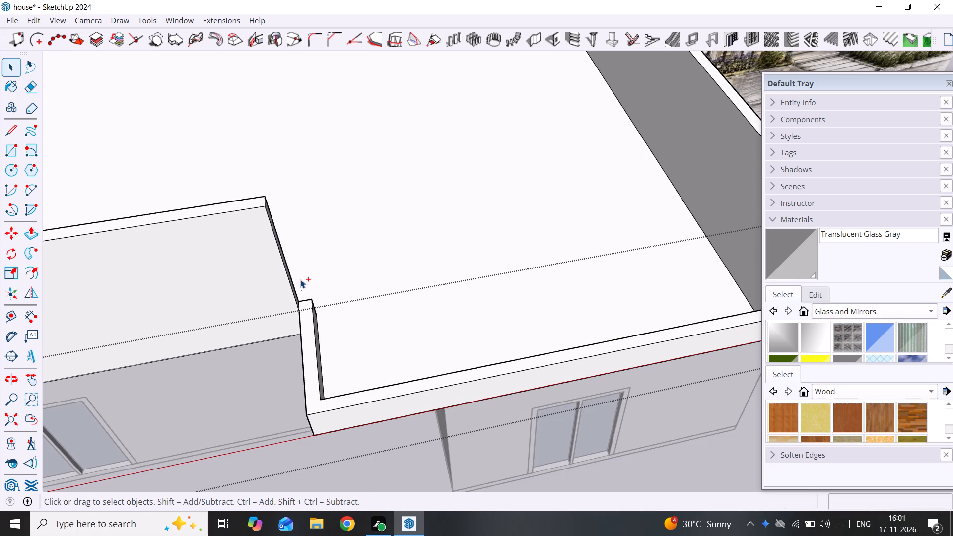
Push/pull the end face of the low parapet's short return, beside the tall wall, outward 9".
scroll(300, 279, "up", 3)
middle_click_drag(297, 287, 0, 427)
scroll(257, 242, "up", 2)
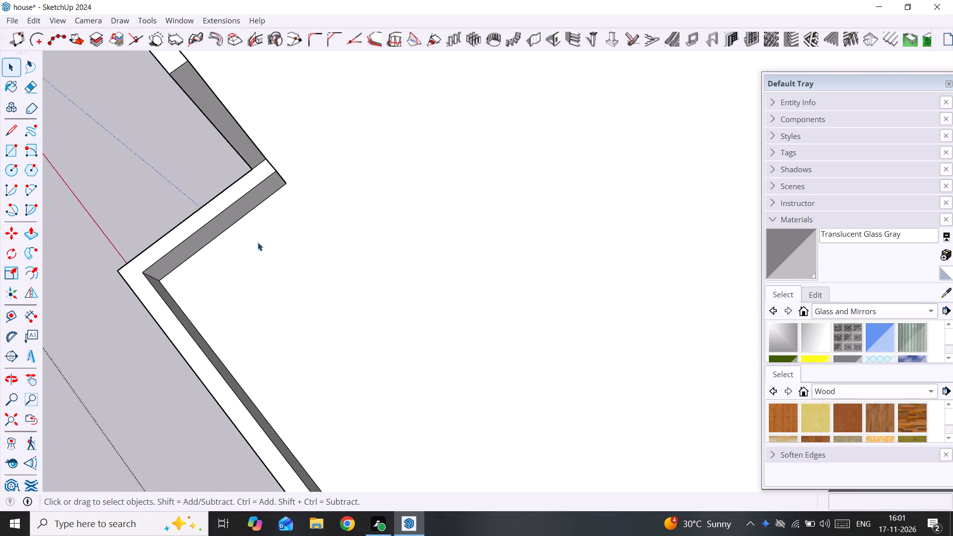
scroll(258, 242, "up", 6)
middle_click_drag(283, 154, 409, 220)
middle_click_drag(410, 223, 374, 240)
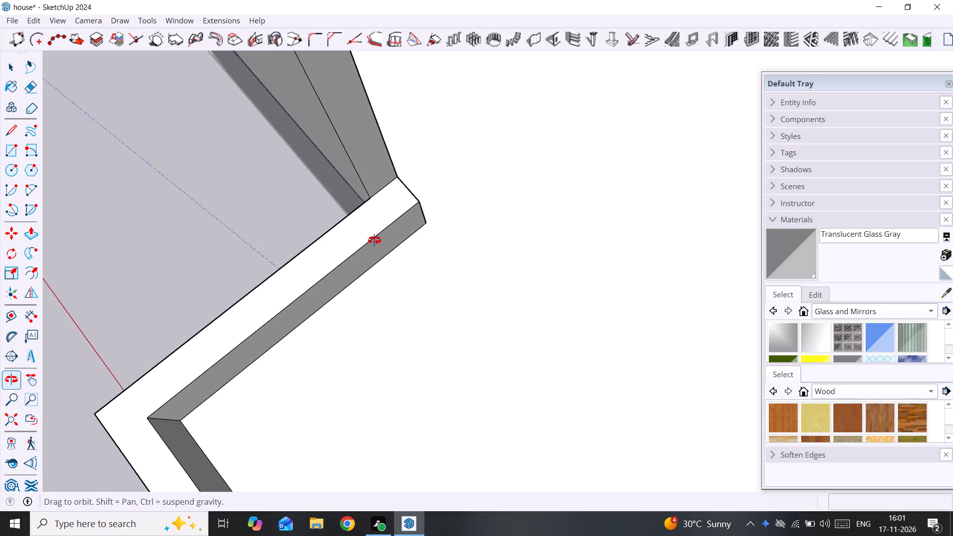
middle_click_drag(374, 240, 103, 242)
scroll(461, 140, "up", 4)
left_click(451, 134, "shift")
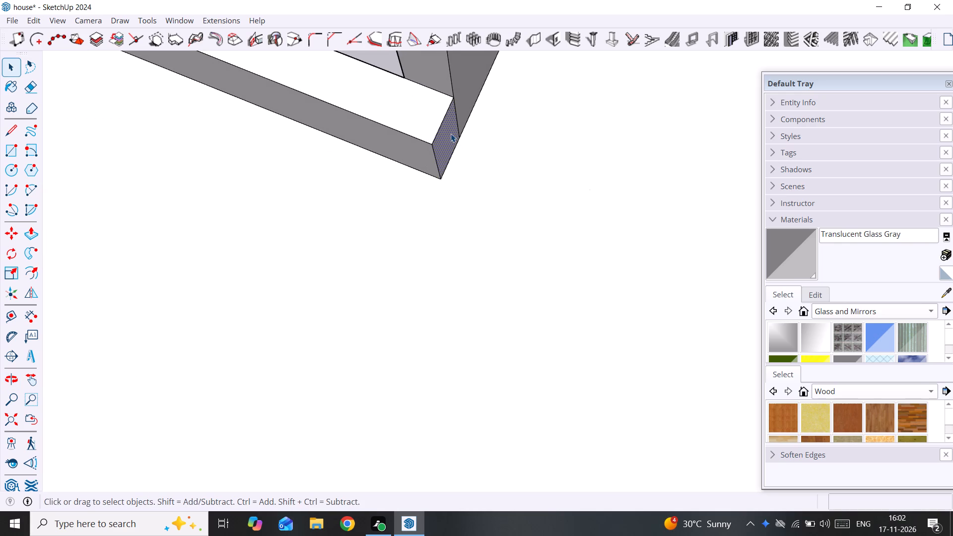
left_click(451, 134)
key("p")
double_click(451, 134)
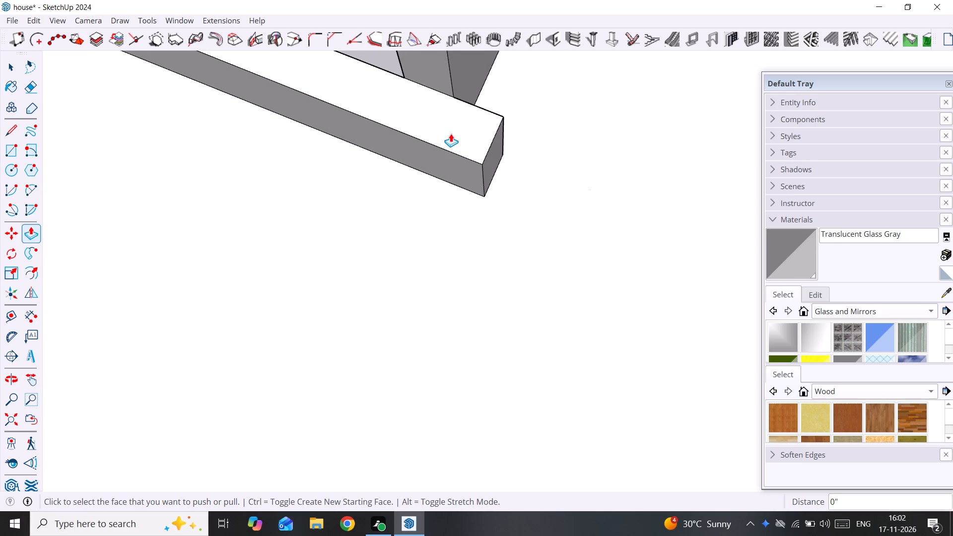
Push the short parapet return's end face back 1' 6" to the tall wall's outer edge.
left_click(496, 145)
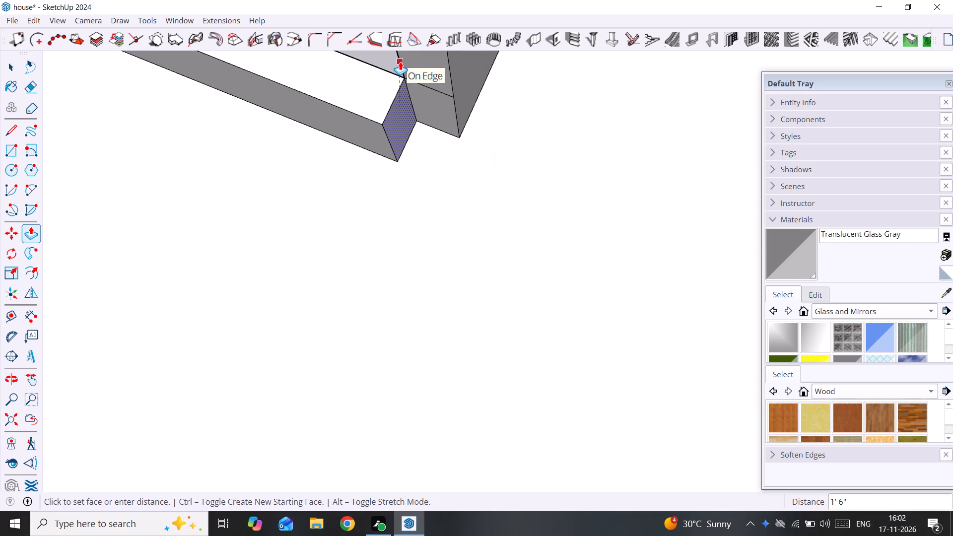
left_click(400, 62)
key("space")
Delete the leftover edge across the tall front wall's narrow end face.
left_click(425, 85)
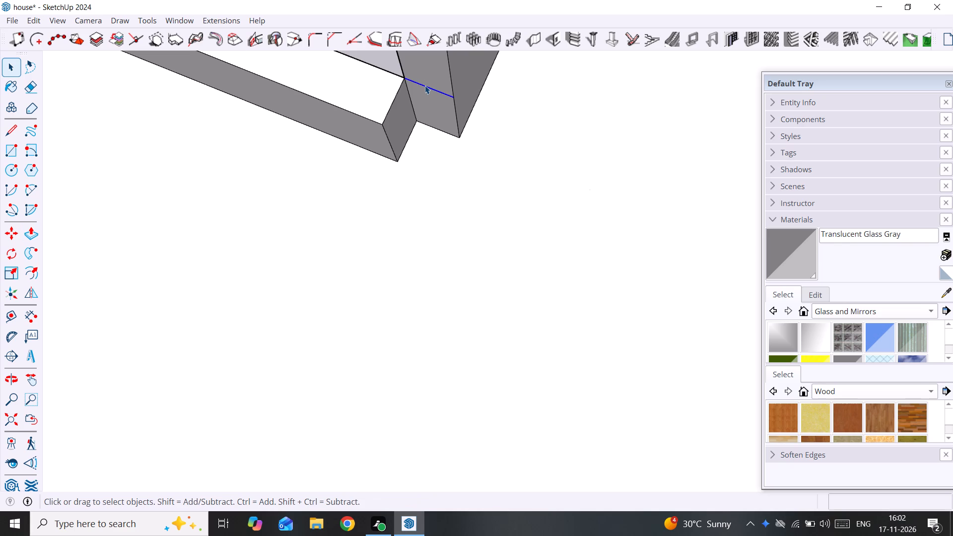
key("Delete")
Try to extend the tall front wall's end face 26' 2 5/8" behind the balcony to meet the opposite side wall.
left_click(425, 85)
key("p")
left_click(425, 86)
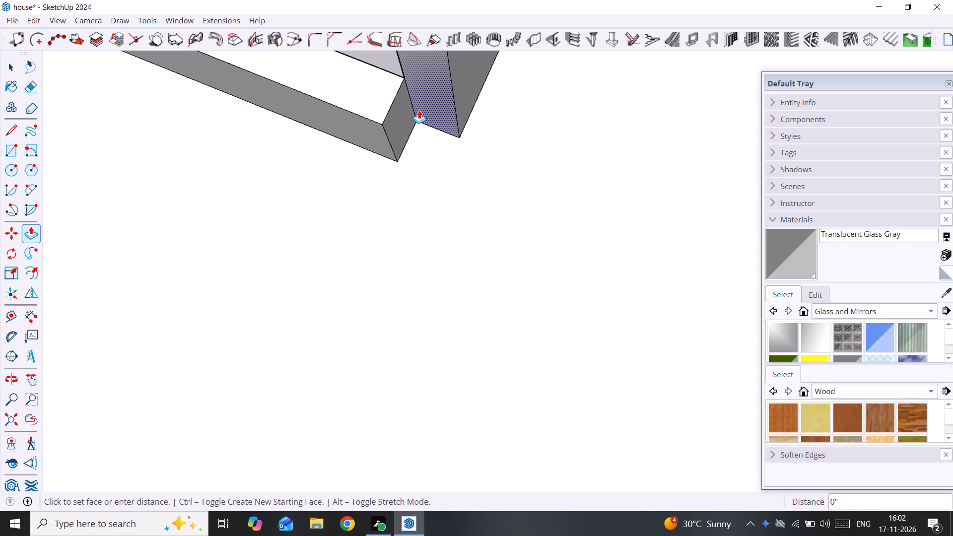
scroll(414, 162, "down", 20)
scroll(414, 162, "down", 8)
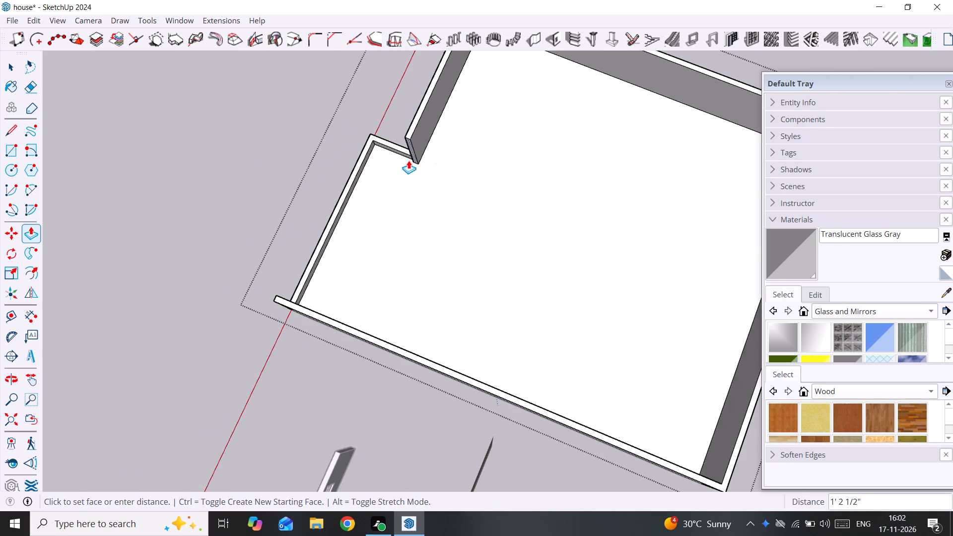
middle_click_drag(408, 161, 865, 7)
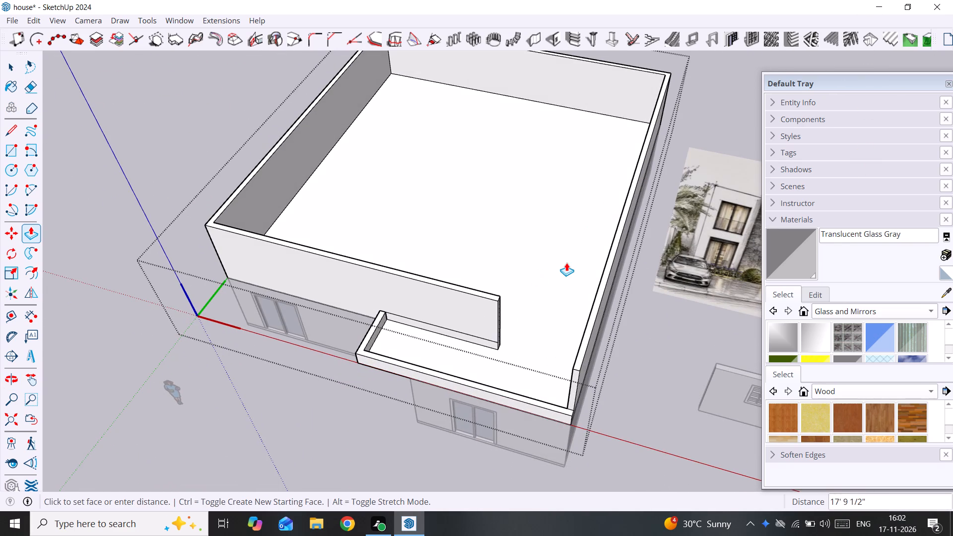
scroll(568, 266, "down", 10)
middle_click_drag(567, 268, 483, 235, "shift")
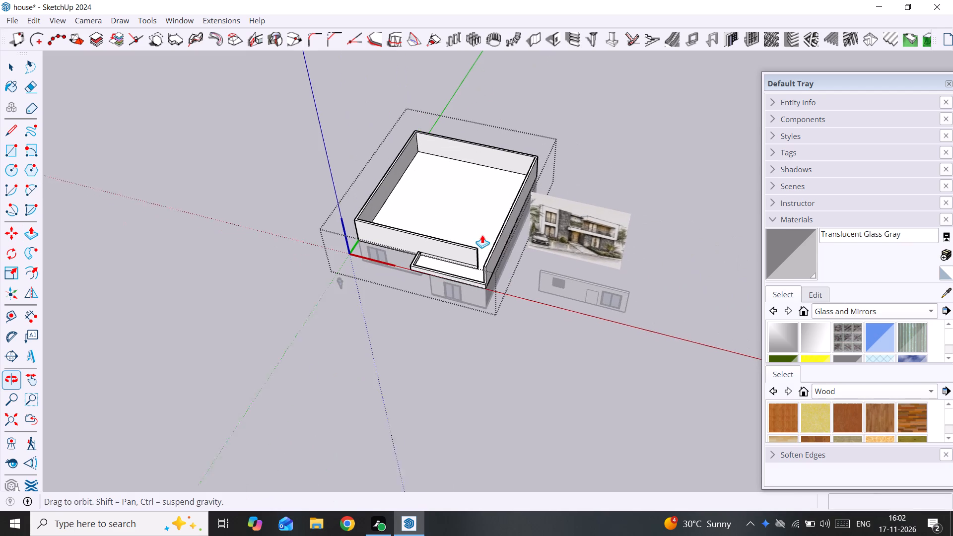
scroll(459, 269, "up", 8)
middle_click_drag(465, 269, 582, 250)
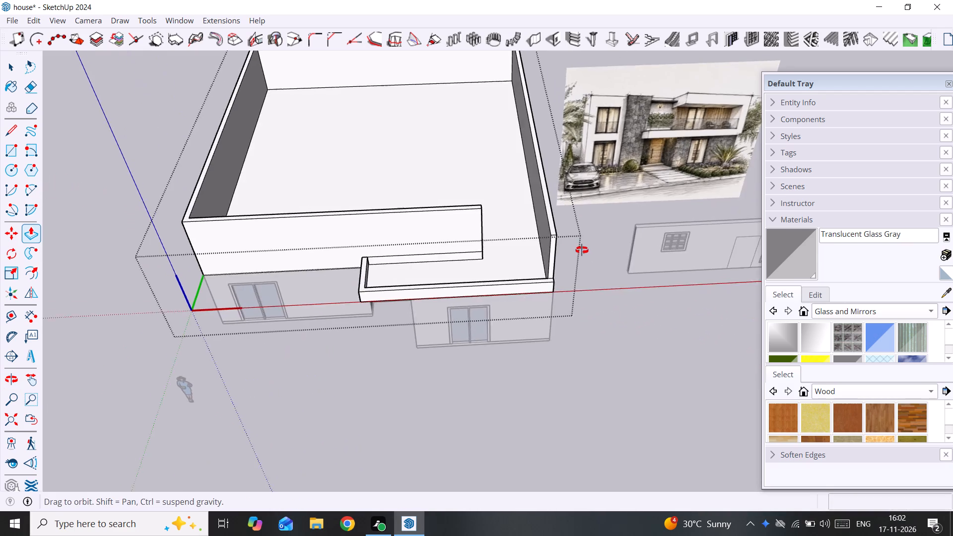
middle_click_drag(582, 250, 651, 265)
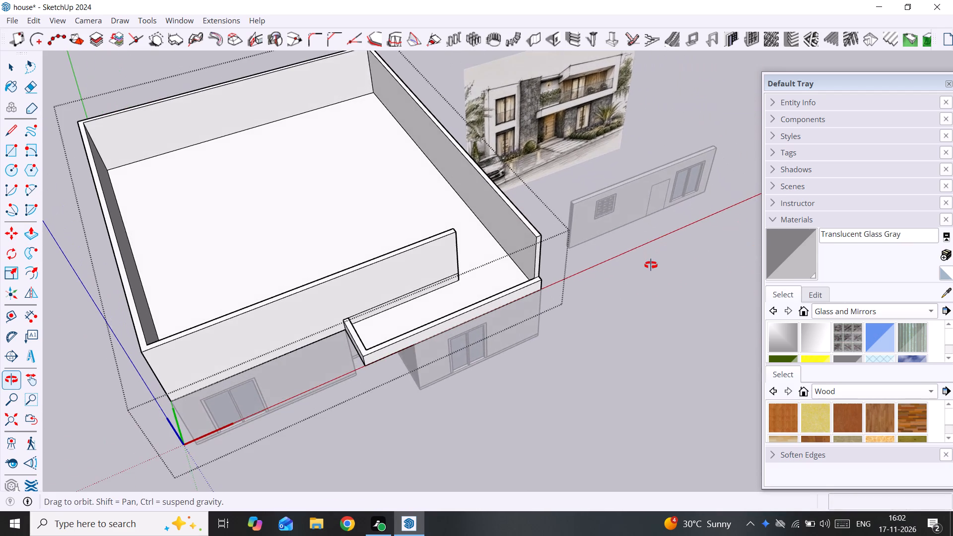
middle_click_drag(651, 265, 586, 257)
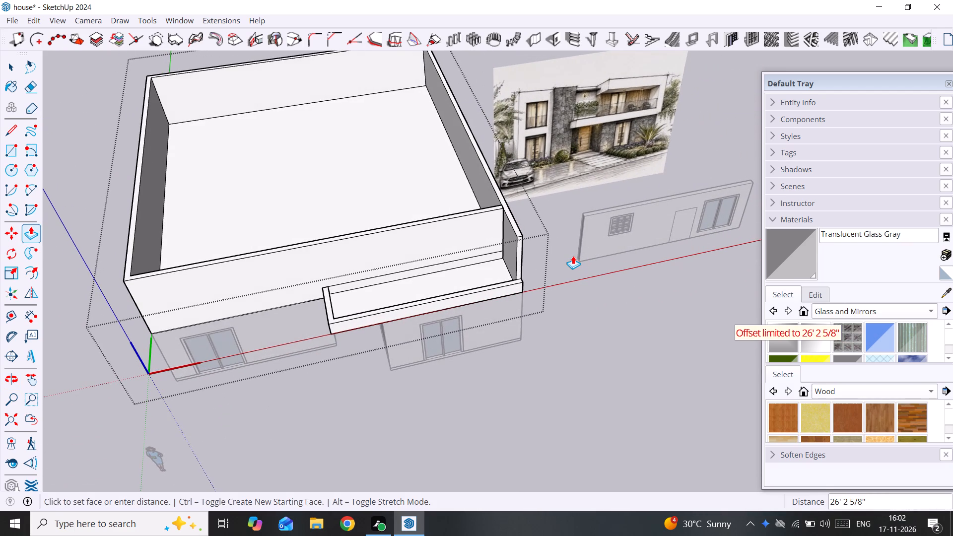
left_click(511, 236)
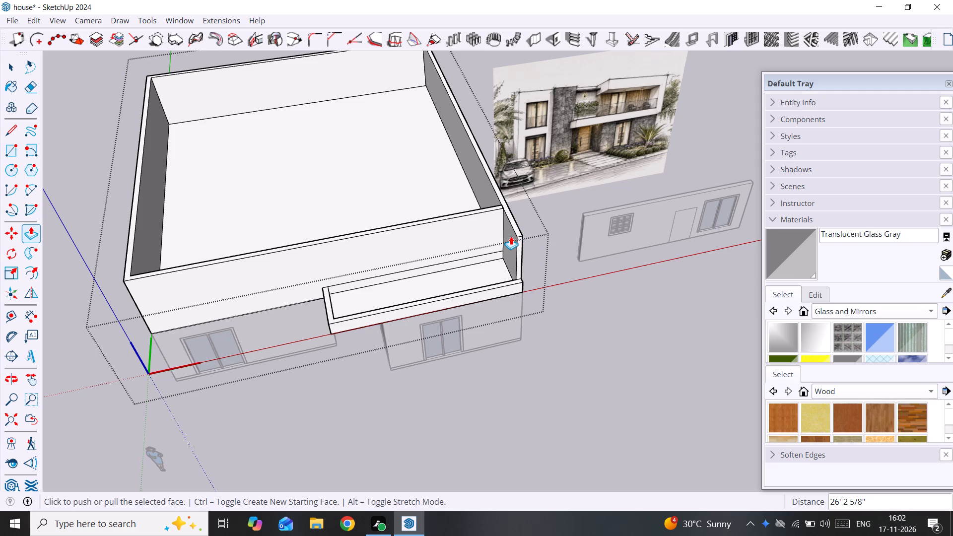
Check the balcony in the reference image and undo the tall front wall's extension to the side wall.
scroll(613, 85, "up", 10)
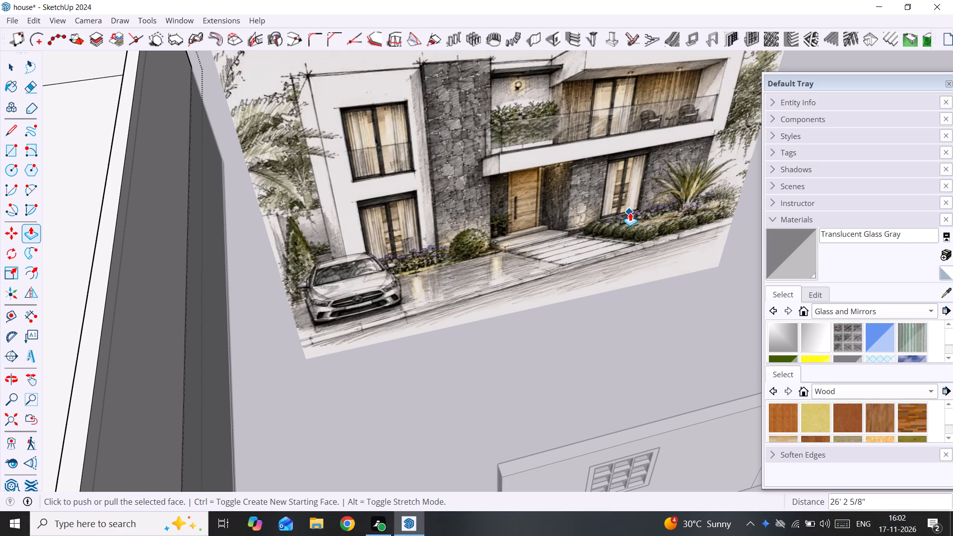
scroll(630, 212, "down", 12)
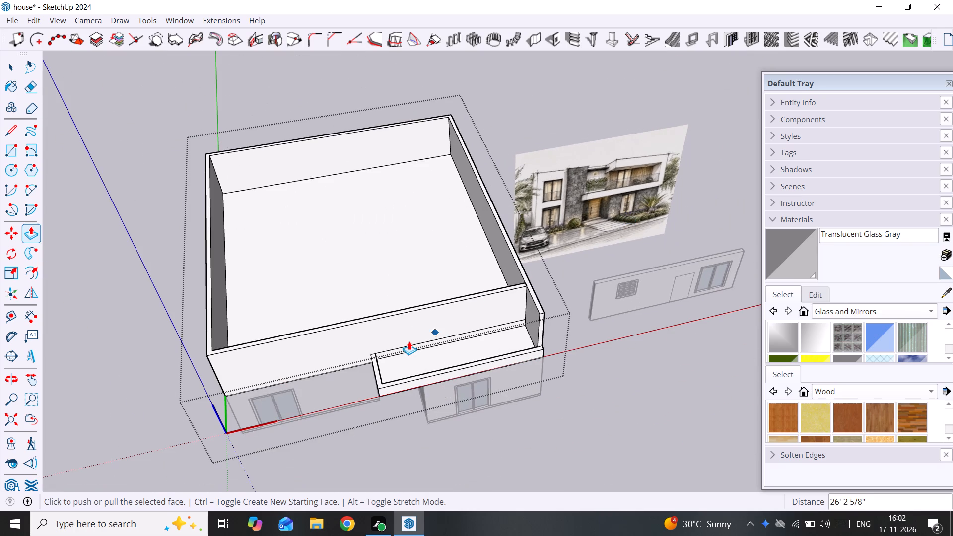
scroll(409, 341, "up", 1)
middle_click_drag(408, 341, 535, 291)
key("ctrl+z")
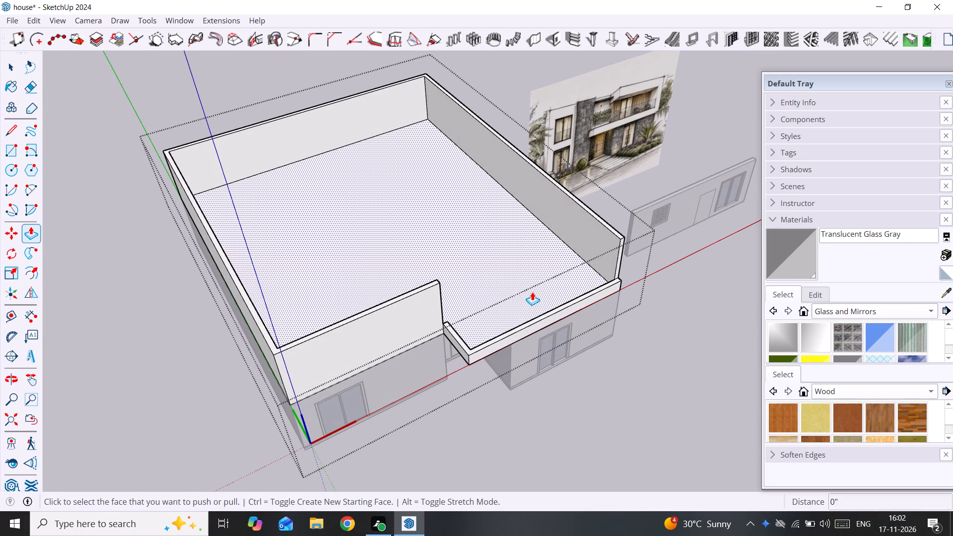
Extend the tall front wall's end face 6' 11 5/8" to line up with the ground-floor entrance recess edge beside the door.
key("space")
scroll(470, 327, "up", 2)
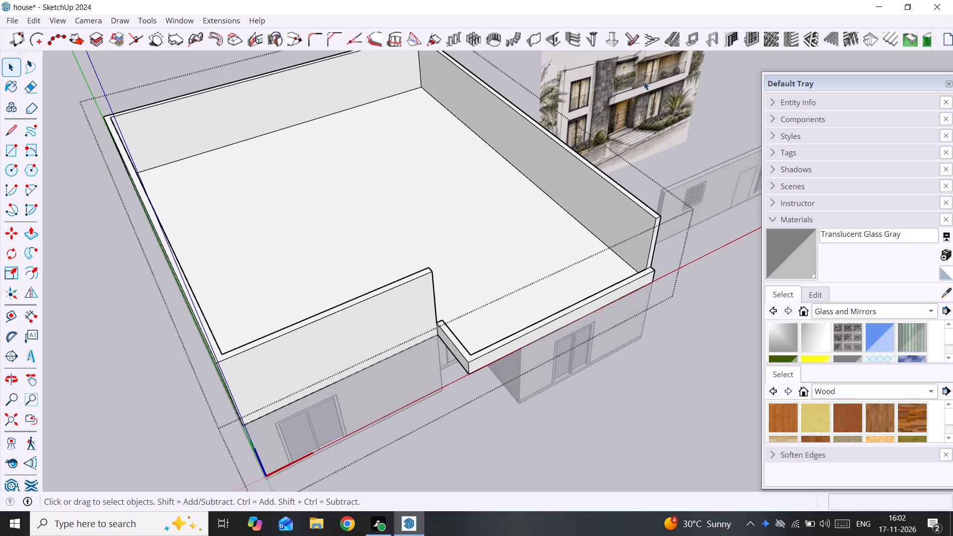
middle_click_drag(645, 82, 595, 79)
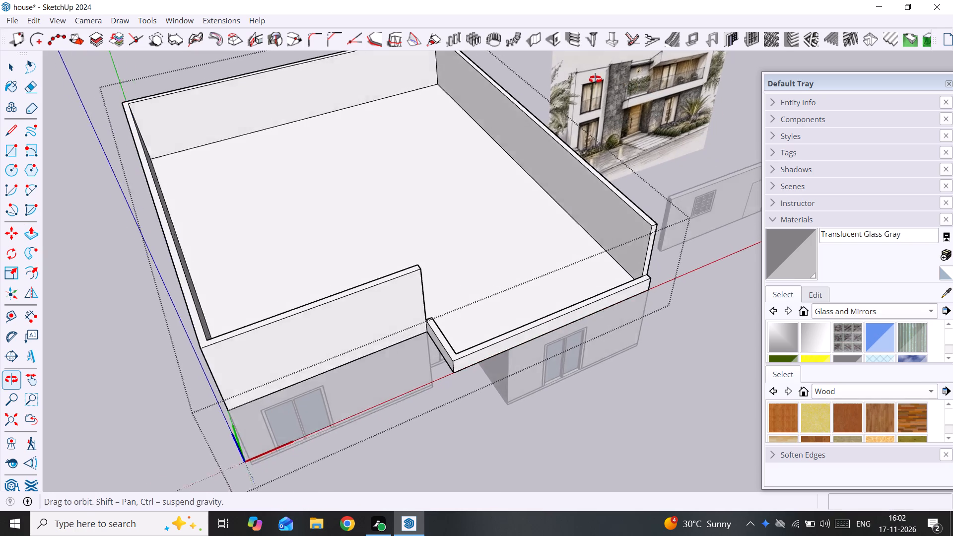
middle_click_drag(595, 79, 568, 78)
middle_click(568, 77)
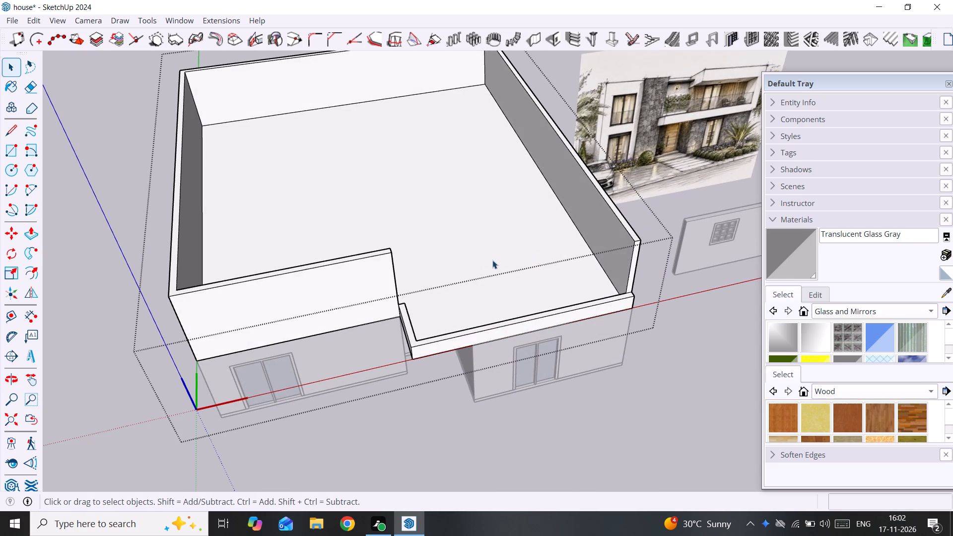
scroll(403, 262, "up", 2)
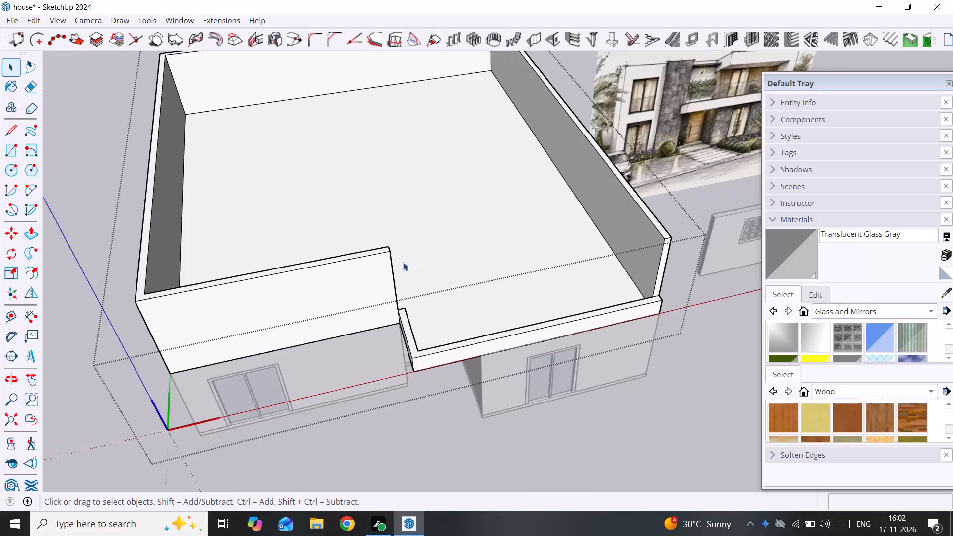
scroll(403, 262, "up", 2)
middle_click_drag(402, 262, 217, 237)
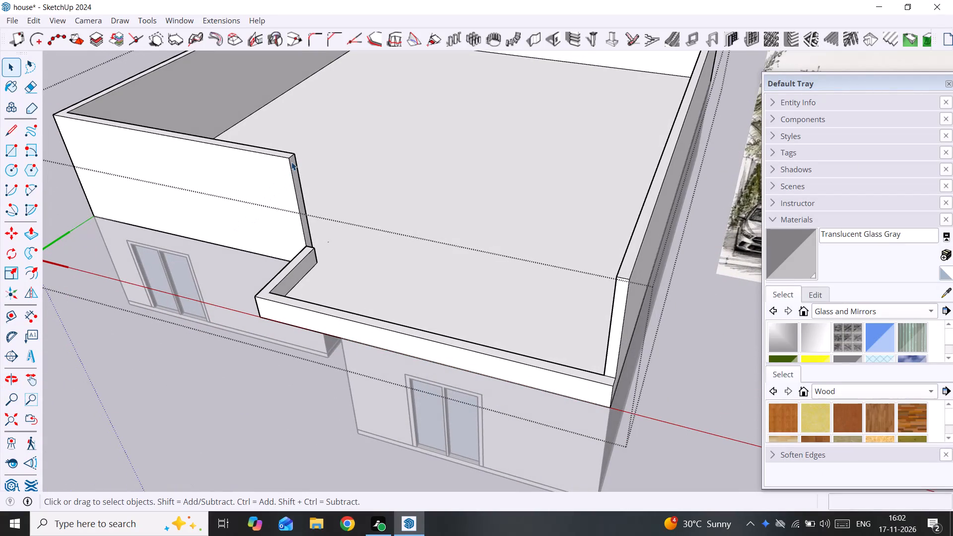
left_click(291, 162)
left_click(293, 167)
left_click(294, 167)
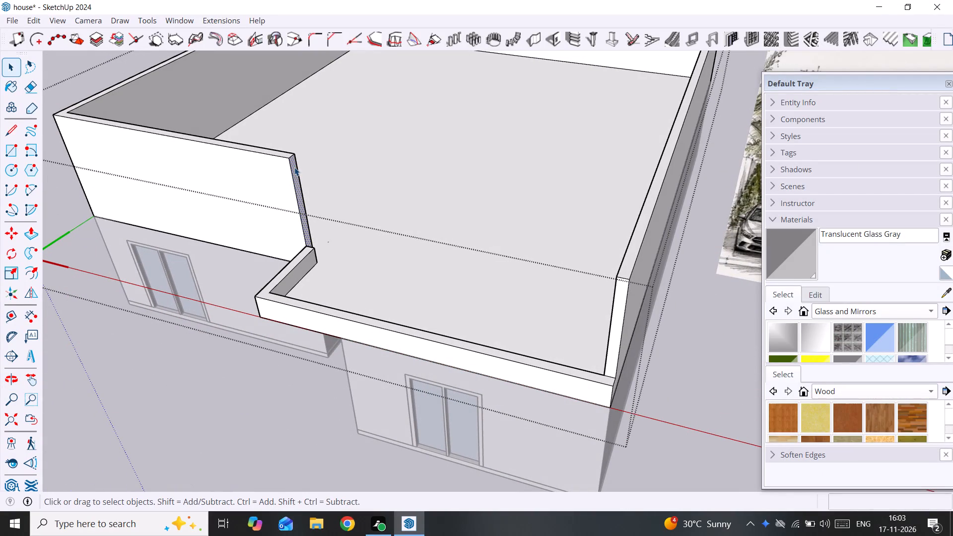
key("p")
left_click(294, 167)
scroll(355, 303, "up", 2)
middle_click_drag(355, 303, 526, 181)
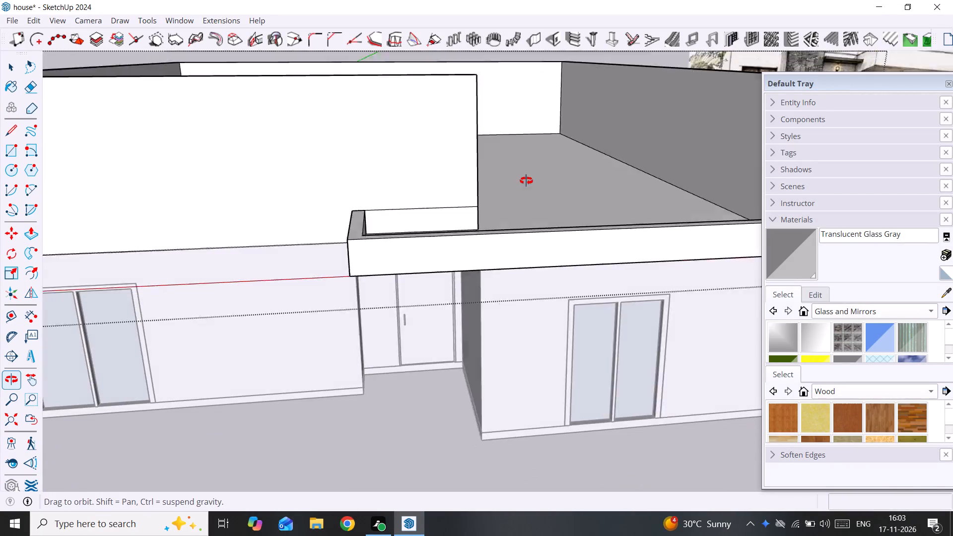
middle_click_drag(526, 181, 532, 173)
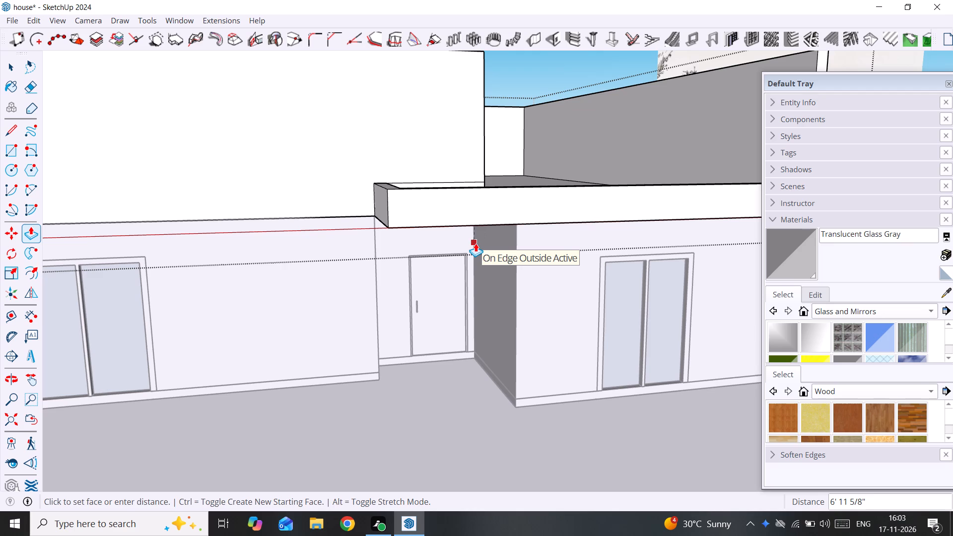
left_click(476, 243)
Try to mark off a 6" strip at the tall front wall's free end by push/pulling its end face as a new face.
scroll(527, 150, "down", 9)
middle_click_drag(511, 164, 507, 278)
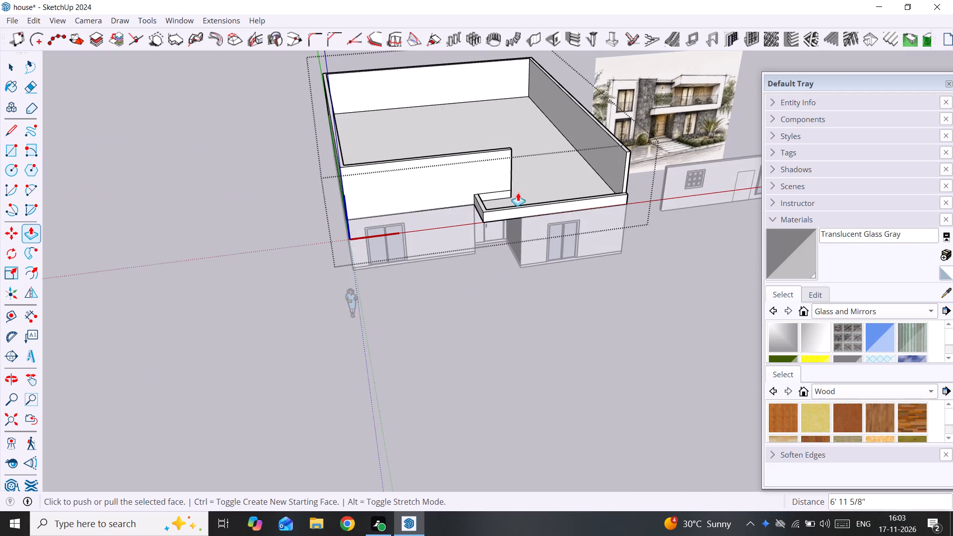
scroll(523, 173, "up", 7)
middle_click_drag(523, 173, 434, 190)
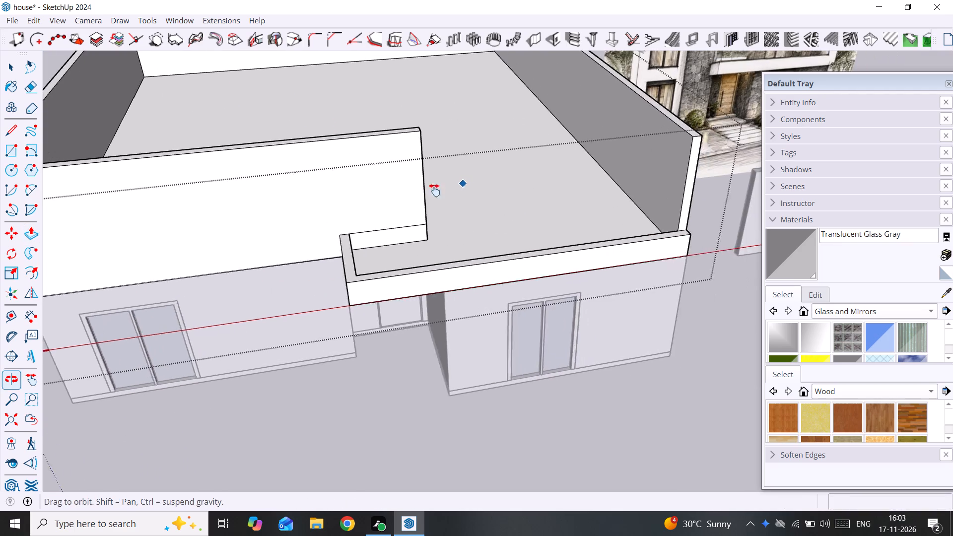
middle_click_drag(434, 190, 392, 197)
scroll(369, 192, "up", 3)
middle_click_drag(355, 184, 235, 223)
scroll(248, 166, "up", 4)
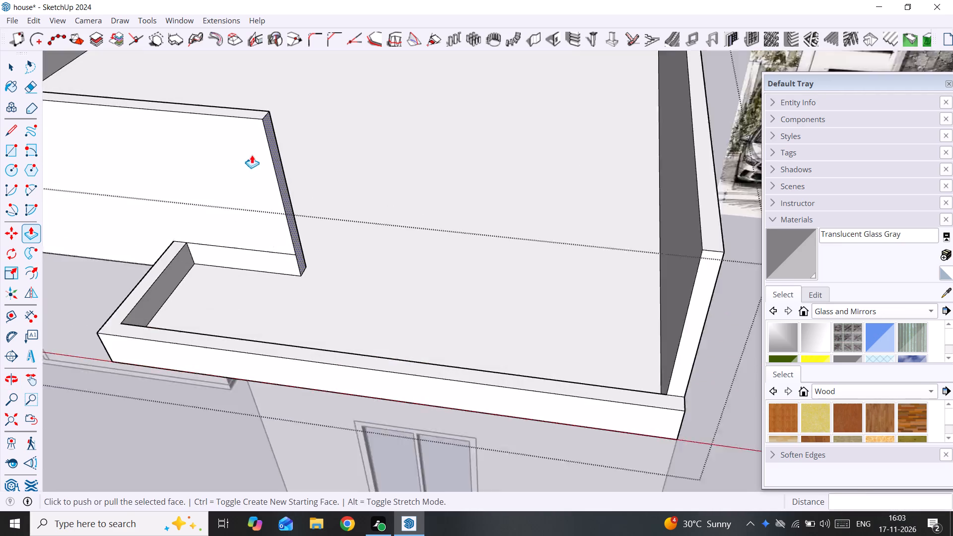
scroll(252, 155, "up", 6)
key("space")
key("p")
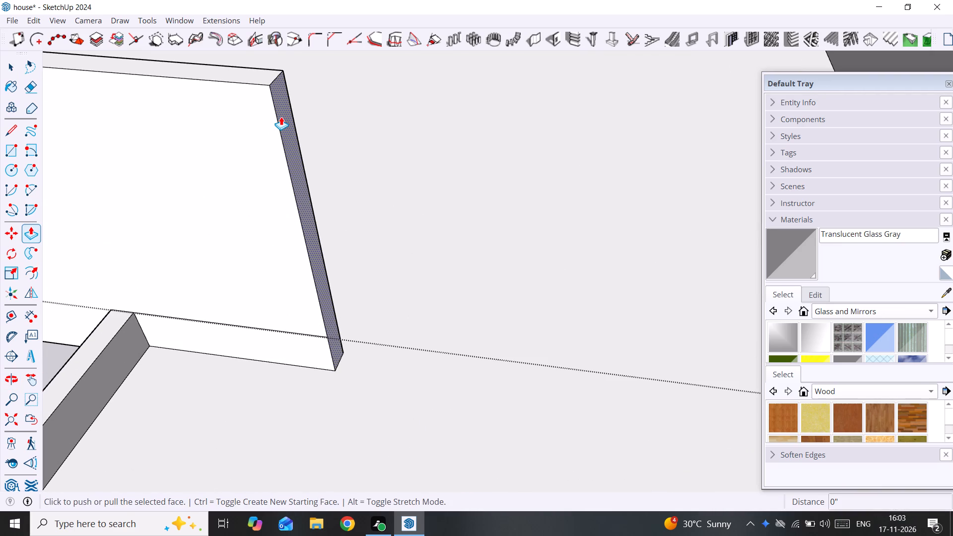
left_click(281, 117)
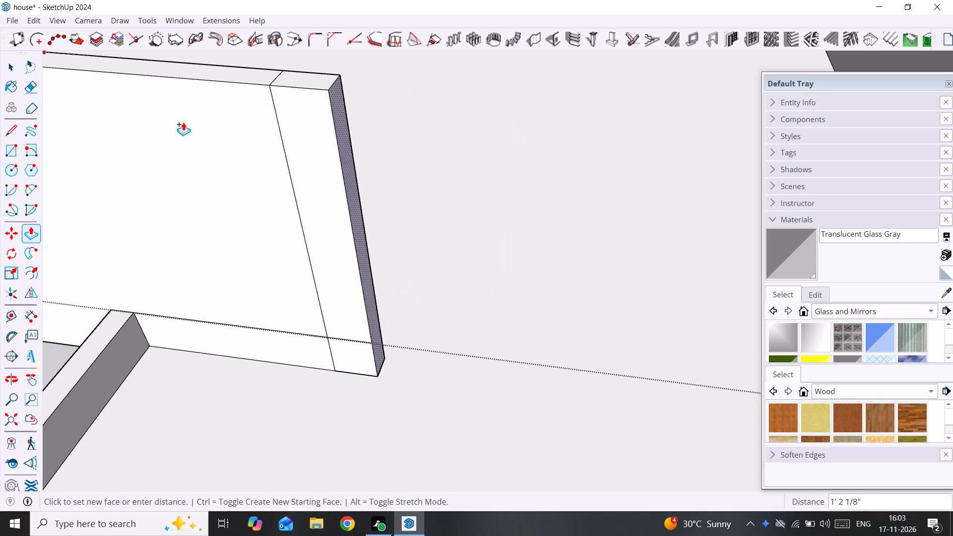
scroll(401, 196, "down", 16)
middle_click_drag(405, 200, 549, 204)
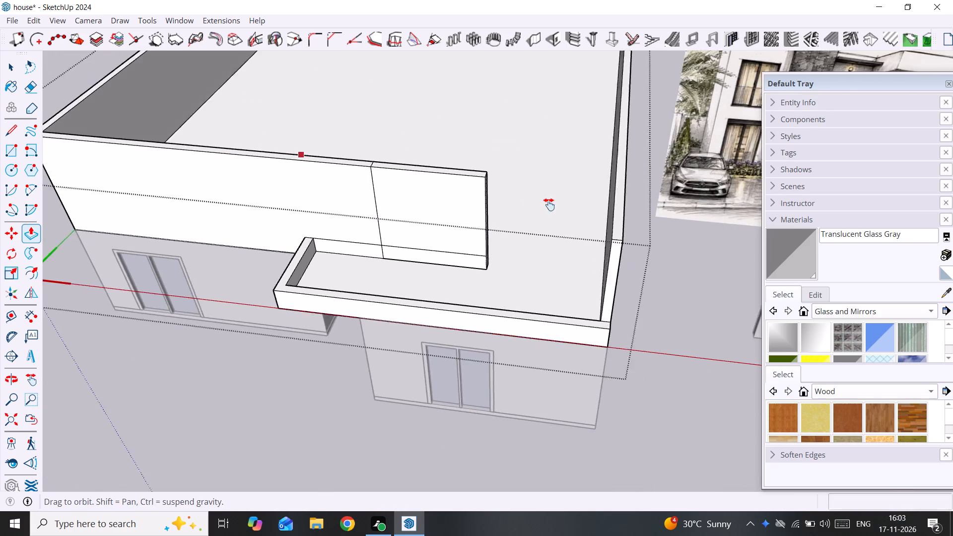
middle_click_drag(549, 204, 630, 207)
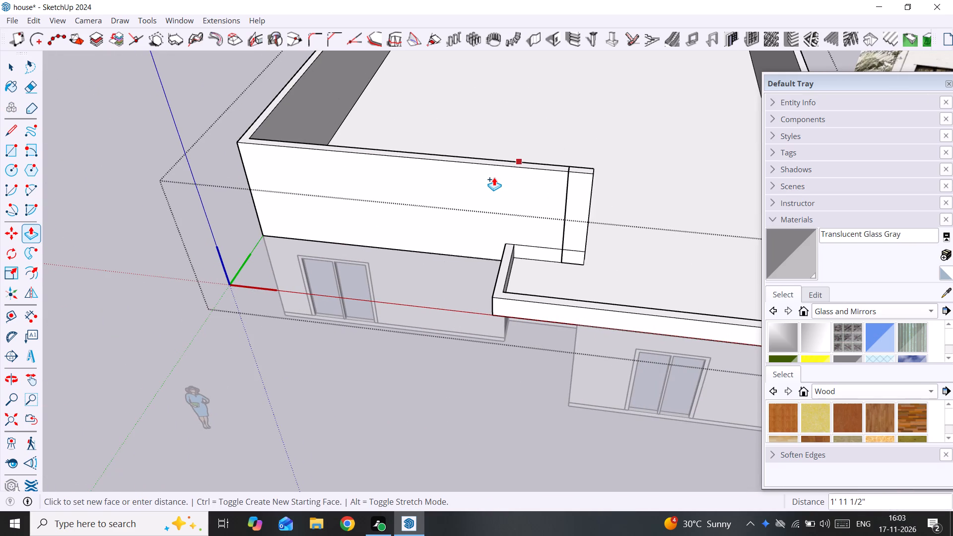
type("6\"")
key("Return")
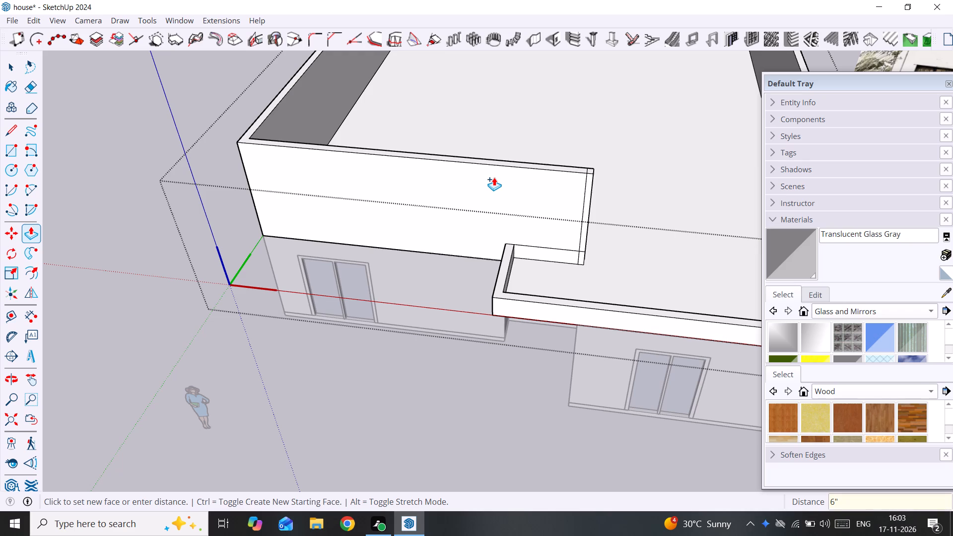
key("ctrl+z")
Push the tall front wall's free end face inward 9" as a new face, marking off a 9" strip.
scroll(593, 185, "up", 3)
middle_click_drag(593, 185, 481, 181)
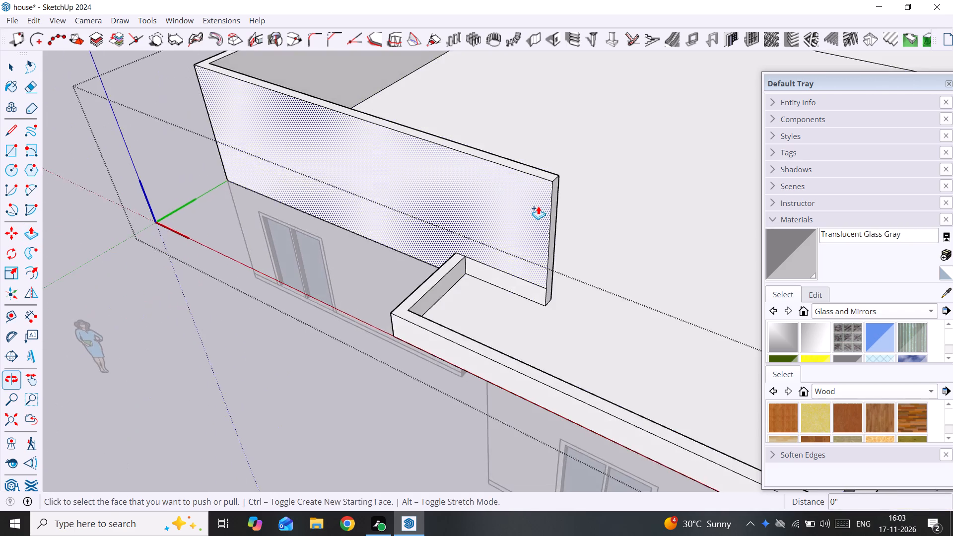
scroll(538, 206, "up", 4)
left_click(565, 183)
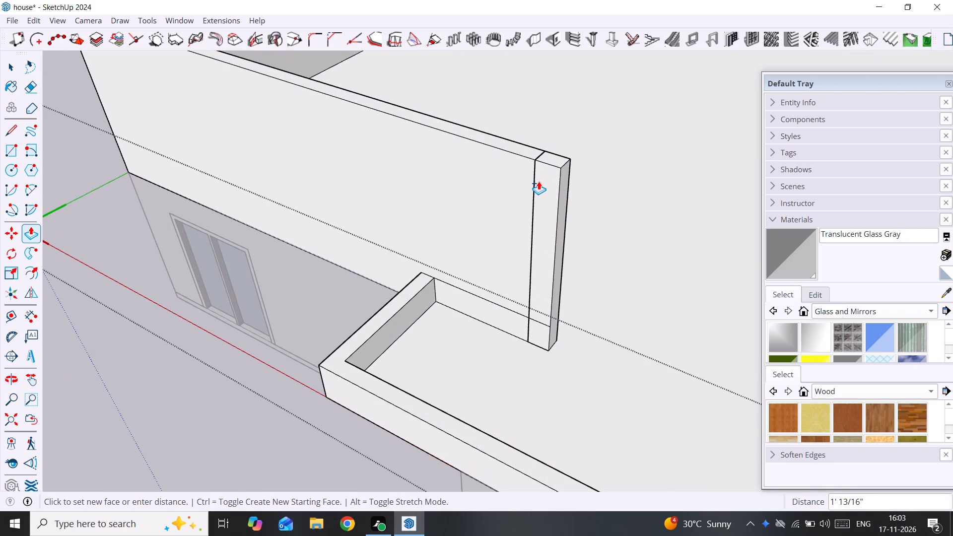
type("9\"")
key("Return")
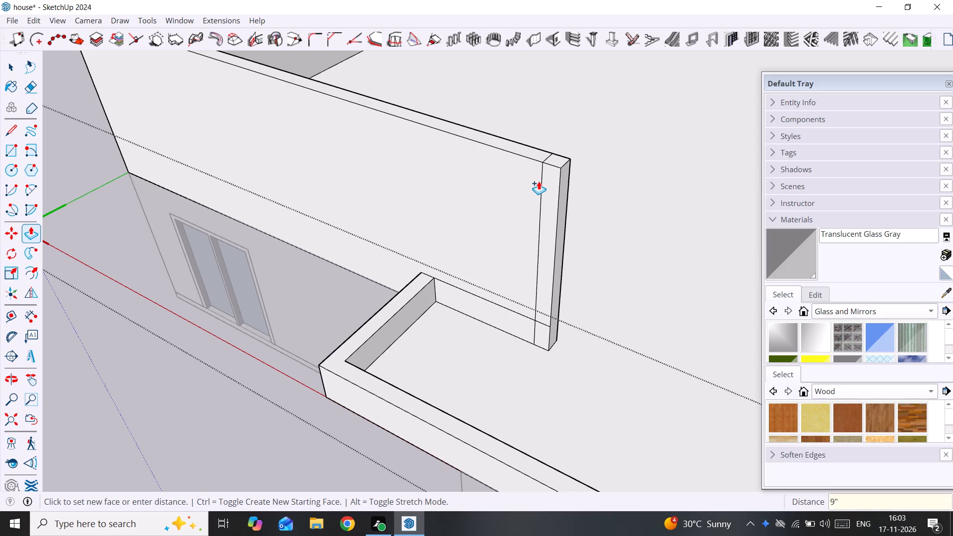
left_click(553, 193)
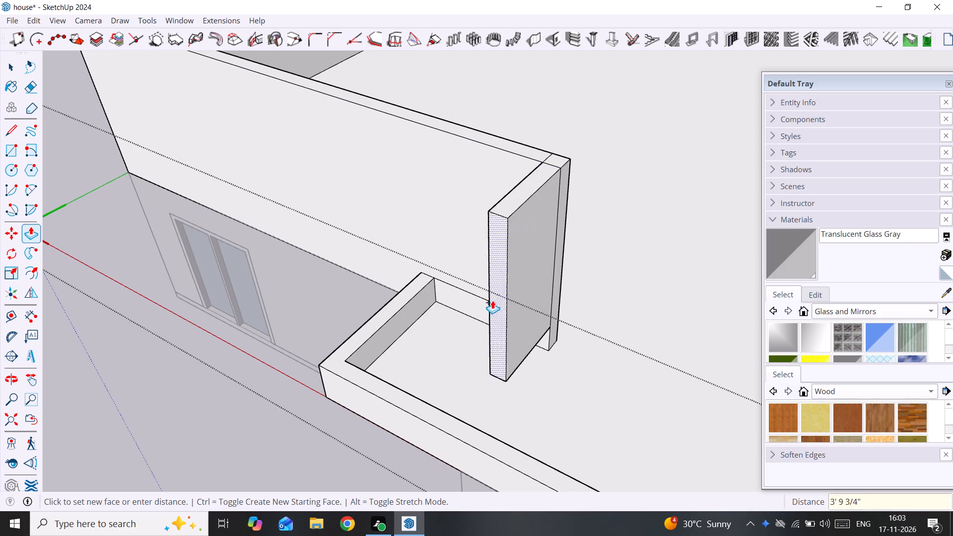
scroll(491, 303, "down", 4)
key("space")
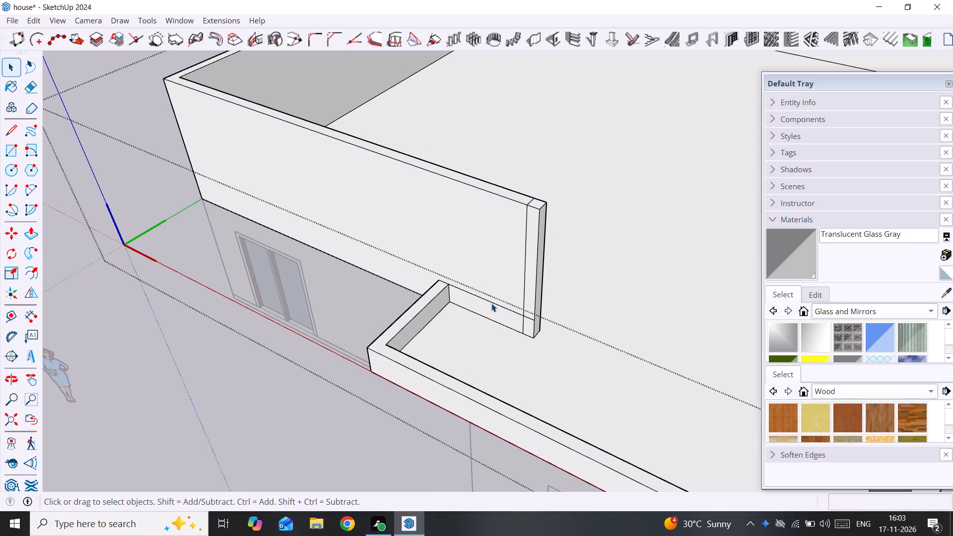
Delete the leftover horizontal edges low on the tall front wall's outer face and on its 9" end strip.
left_click(491, 303)
key("Delete")
left_click(528, 317)
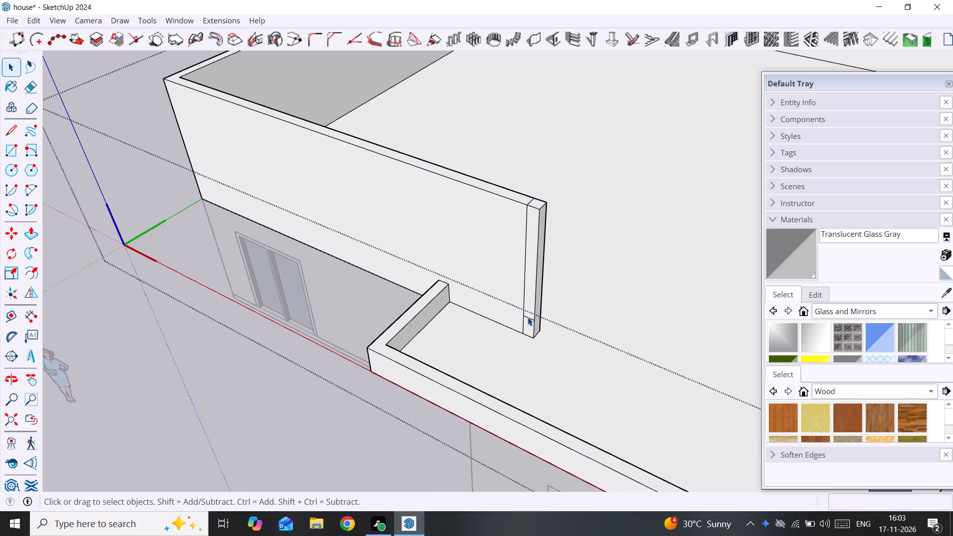
key("Delete")
Pull the outer face of the tall front wall's 9" end strip out 2' toward the balcony parapet as a return wall.
left_click(531, 308)
key("p")
left_click(531, 308)
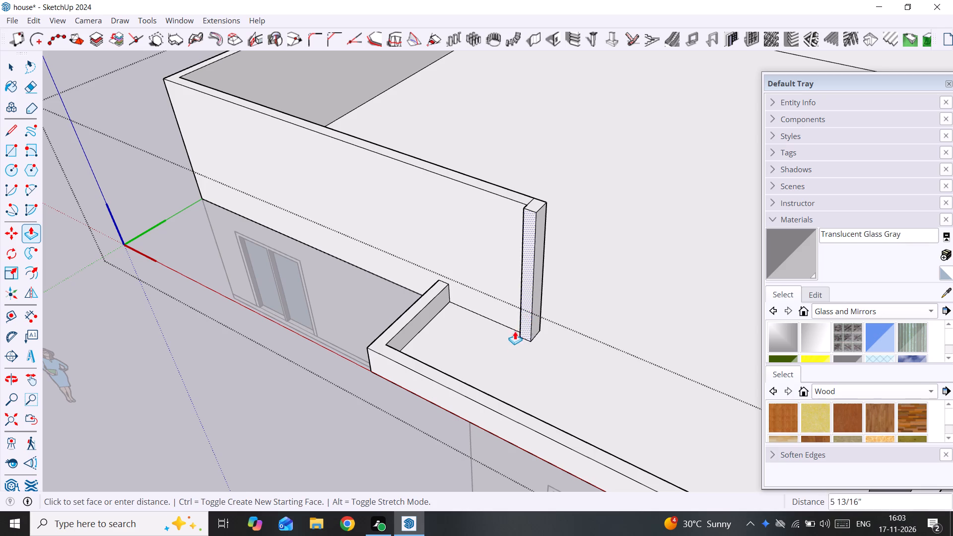
scroll(509, 339, "down", 15)
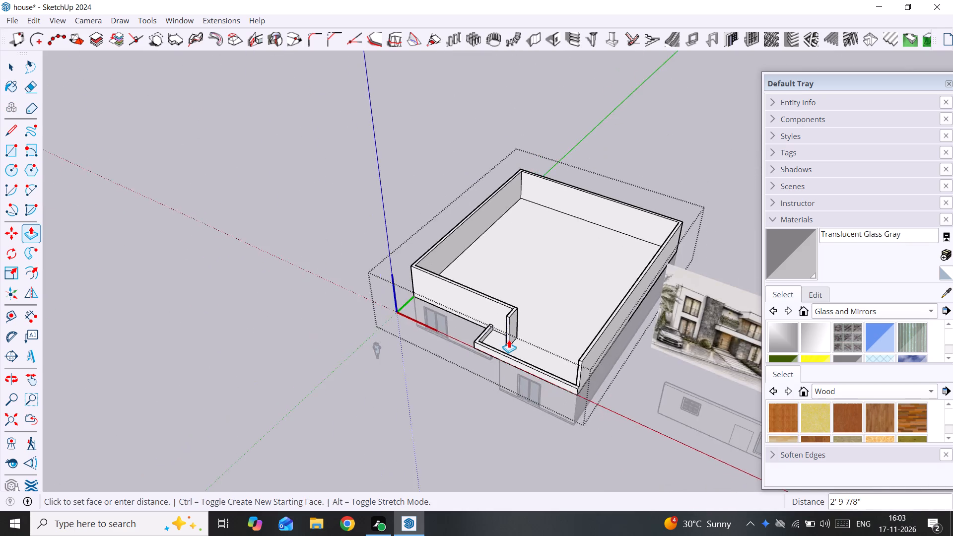
scroll(509, 339, "down", 6)
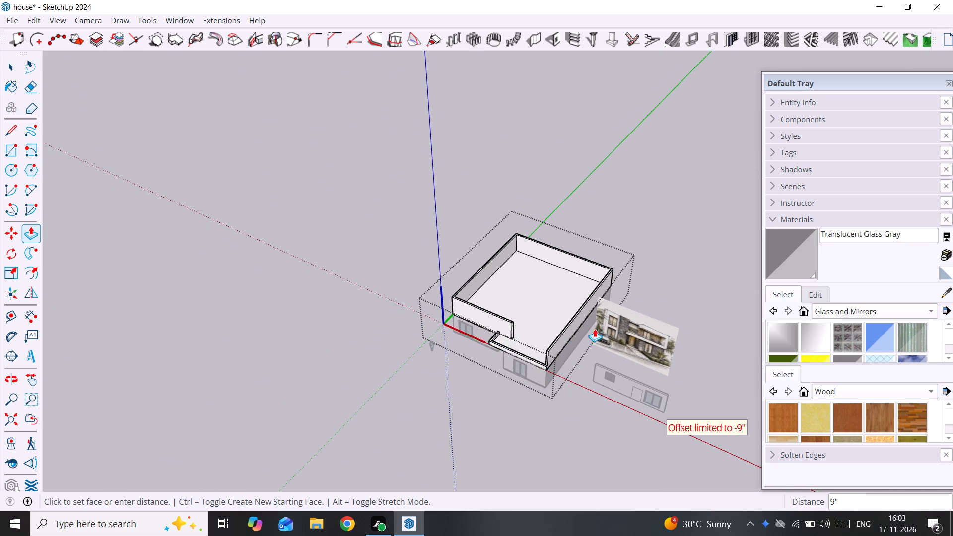
scroll(659, 329, "up", 14)
scroll(581, 342, "up", 2)
middle_click_drag(572, 342, 611, 340)
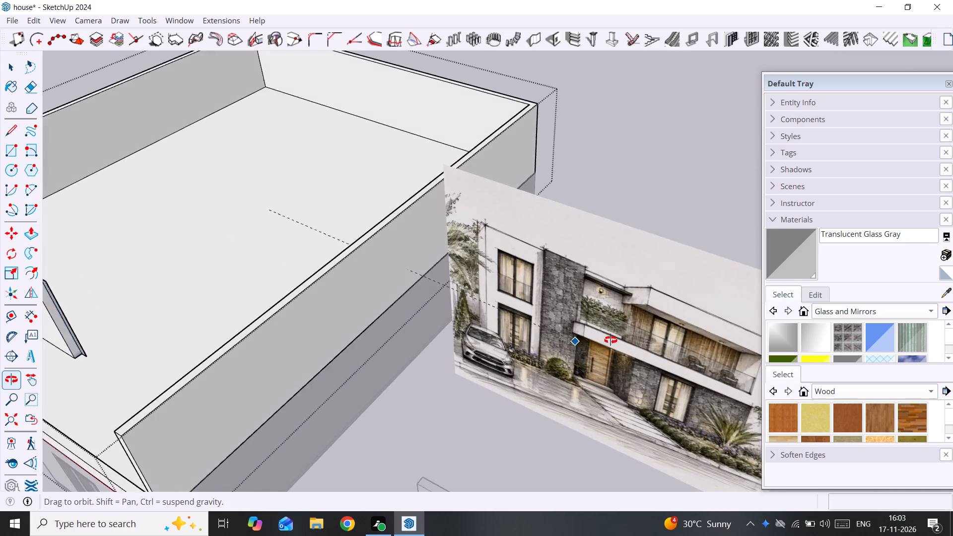
middle_click_drag(611, 340, 772, 294)
scroll(443, 335, "down", 5)
scroll(399, 347, "down", 10)
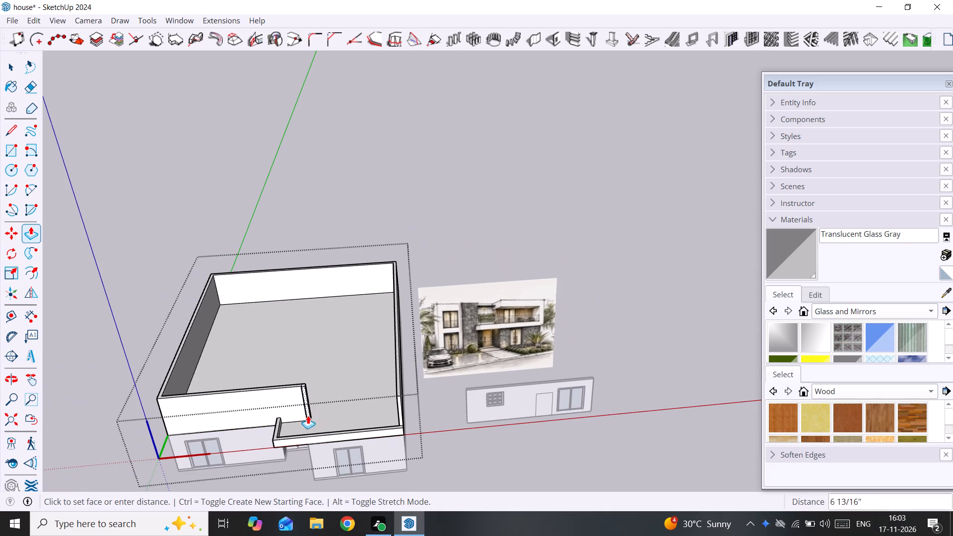
scroll(303, 424, "up", 1)
middle_click_drag(304, 424, 336, 374)
middle_click_drag(337, 374, 487, 425)
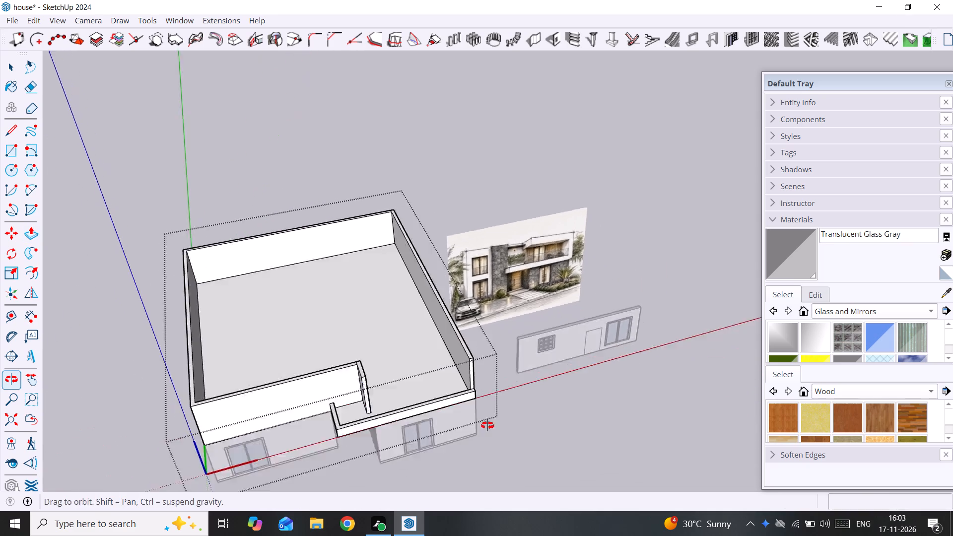
middle_click_drag(487, 425, 714, 393)
scroll(590, 409, "up", 7)
middle_click_drag(587, 409, 579, 300)
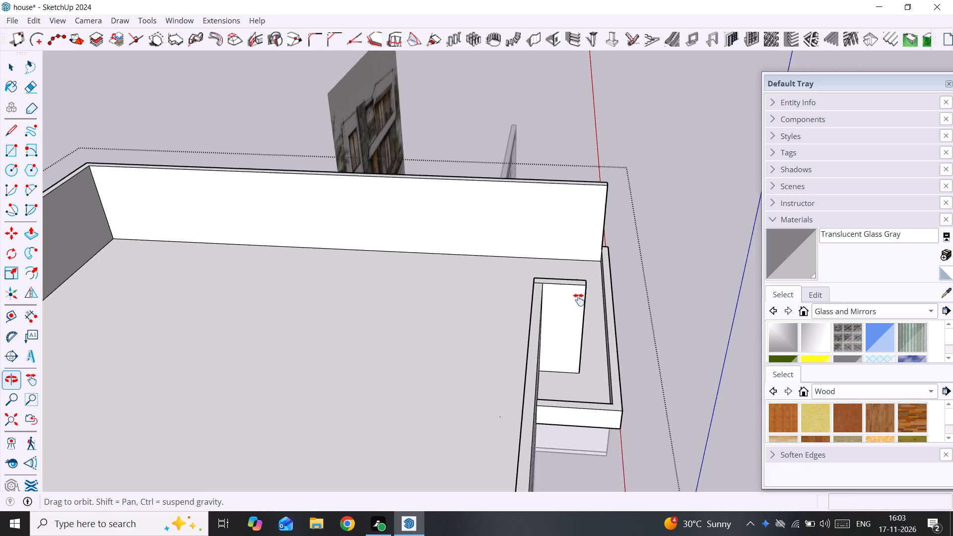
middle_click_drag(579, 300, 395, 310)
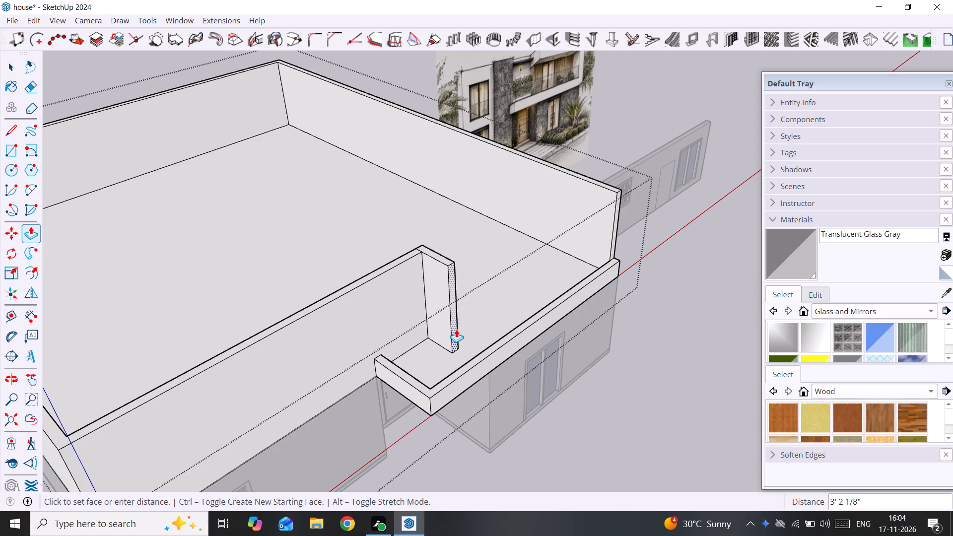
type("2'")
key("Return")
scroll(456, 329, "up", 3)
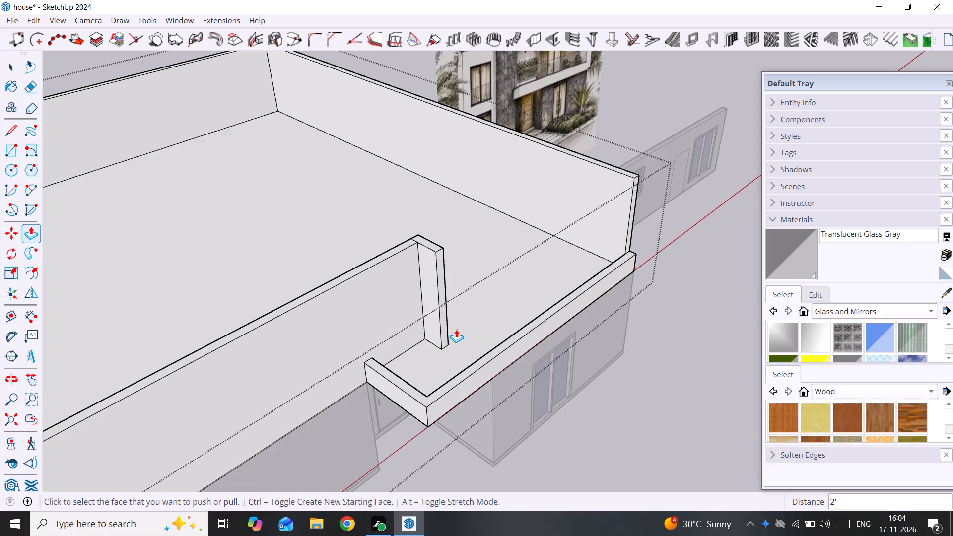
Measure the gap between the return wall's lower end and the balcony parapet's inner edge.
middle_click_drag(457, 331, 596, 363)
key("space")
scroll(577, 376, "up", 2)
middle_click_drag(577, 376, 599, 386)
key("t")
scroll(599, 386, "up", 10)
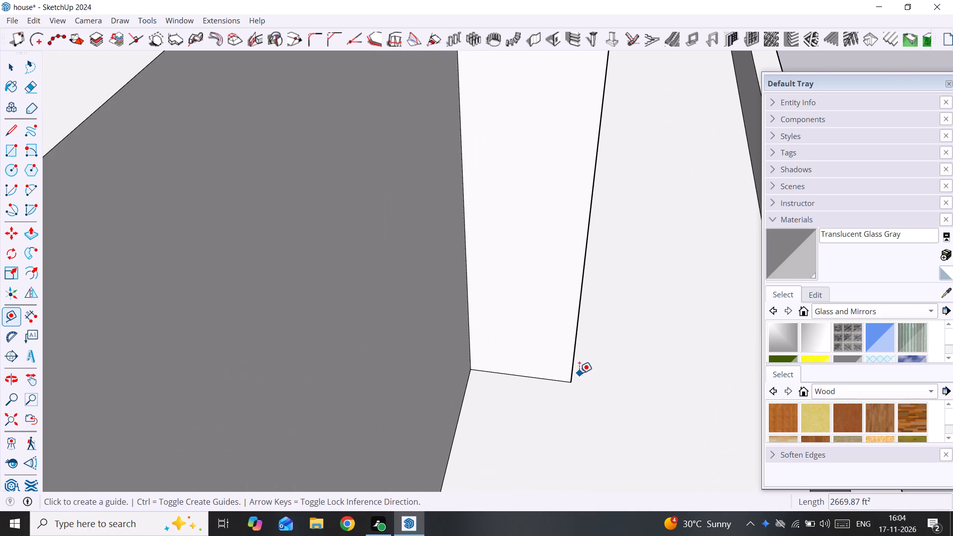
scroll(572, 373, "up", 1)
middle_click_drag(572, 373, 473, 323)
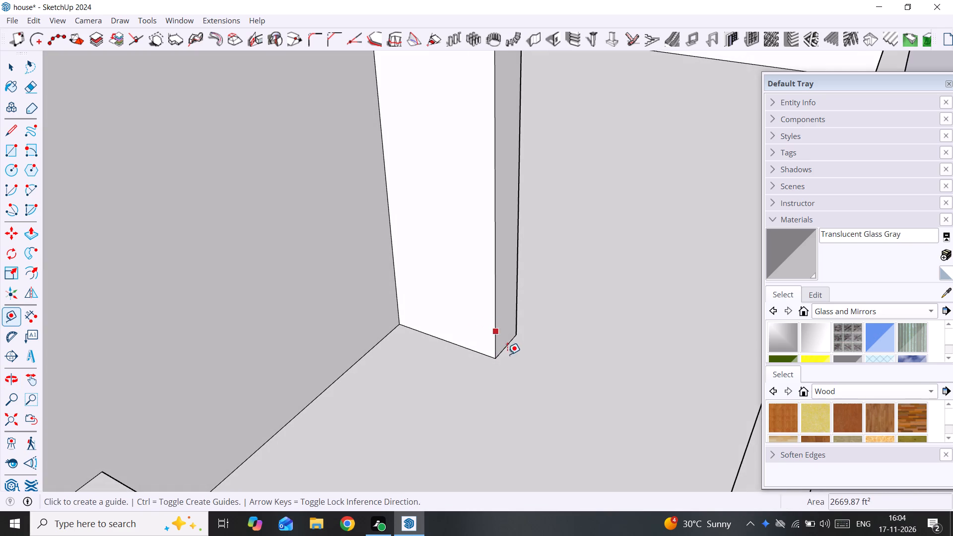
left_click(506, 348)
scroll(585, 386, "down", 4)
middle_click_drag(585, 386, 694, 390)
middle_click_drag(745, 334, 651, 327)
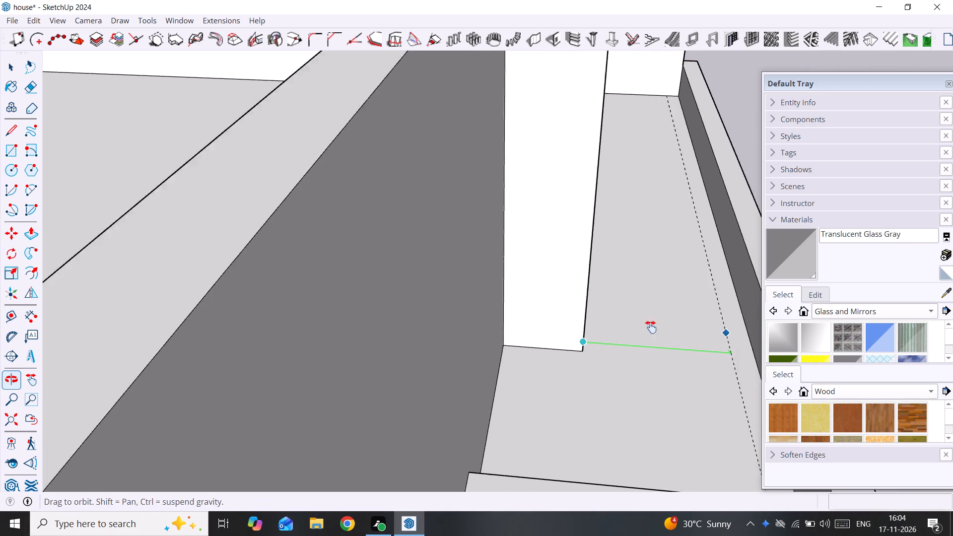
middle_click_drag(651, 327, 639, 326)
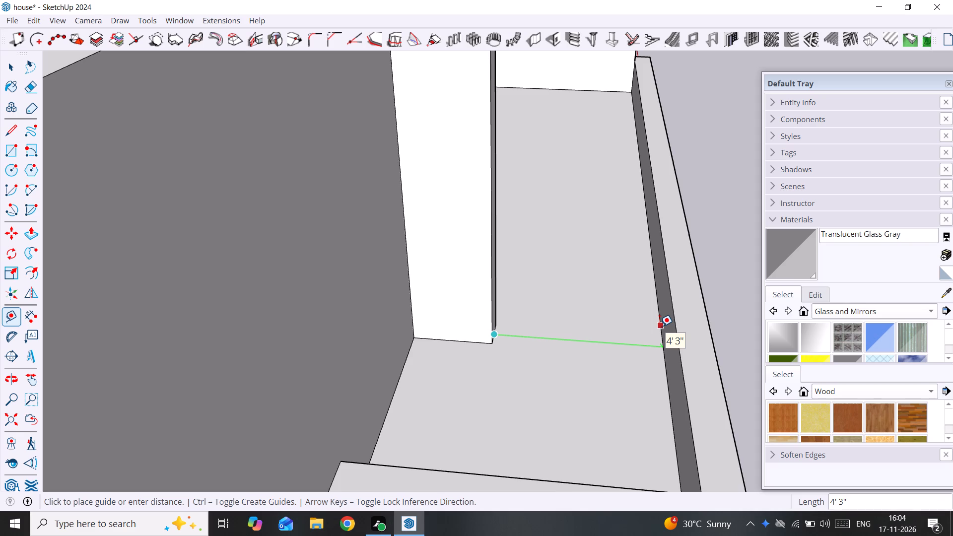
key("space")
Push the return wall's end face inward 9" as a new face, marking off a 9" strip.
scroll(580, 269, "down", 10)
middle_click_drag(575, 275, 448, 282)
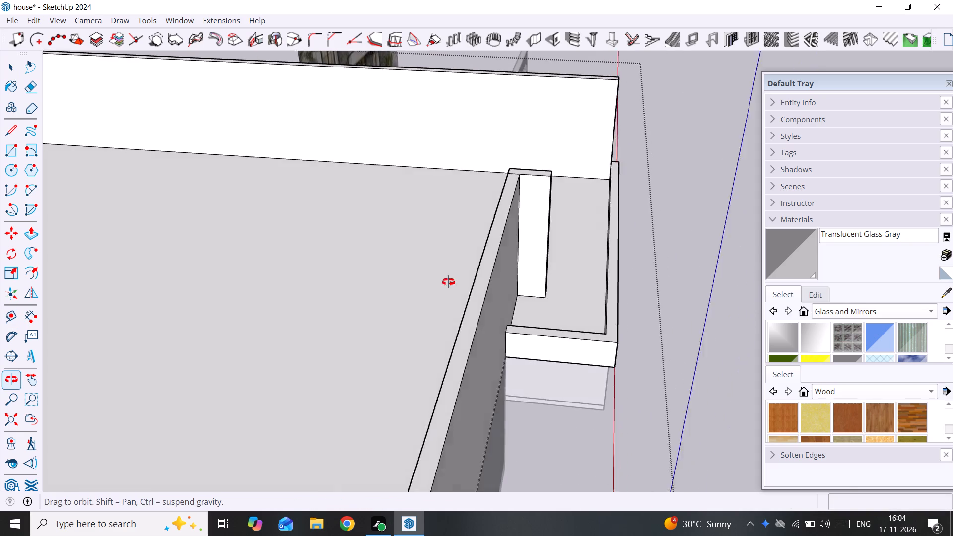
middle_click_drag(448, 282, 228, 280)
scroll(509, 196, "down", 4)
middle_click_drag(615, 147, 553, 267)
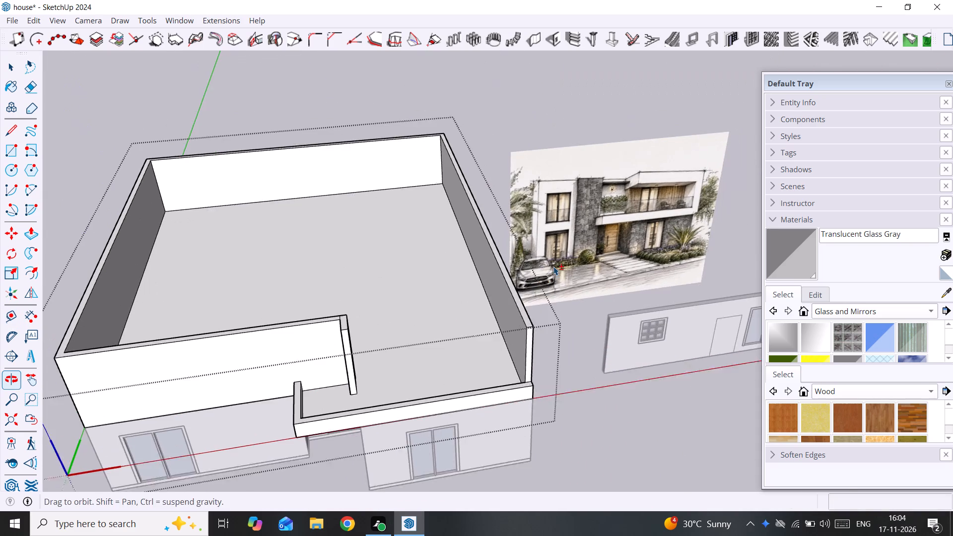
middle_click_drag(553, 267, 553, 266)
scroll(343, 357, "up", 9)
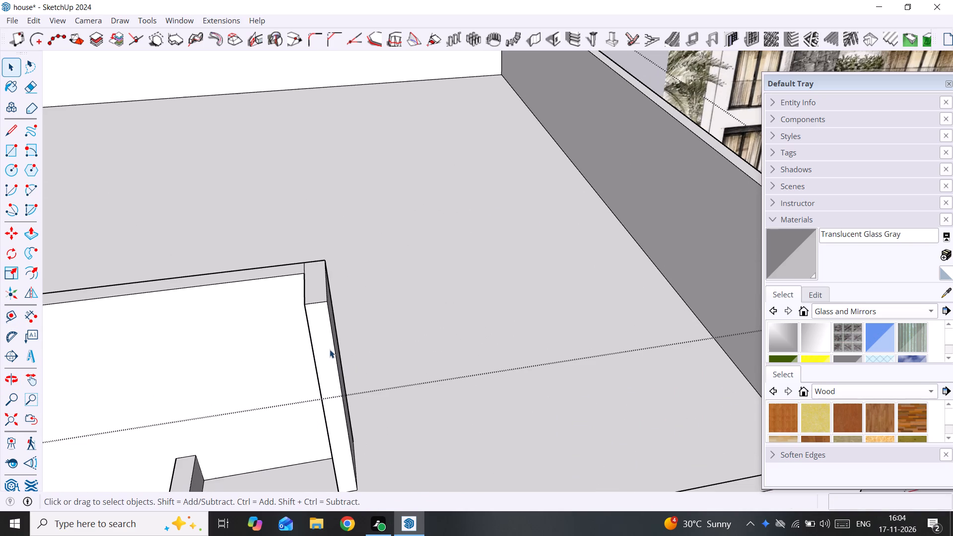
left_click(326, 345)
key("p")
left_click(326, 345)
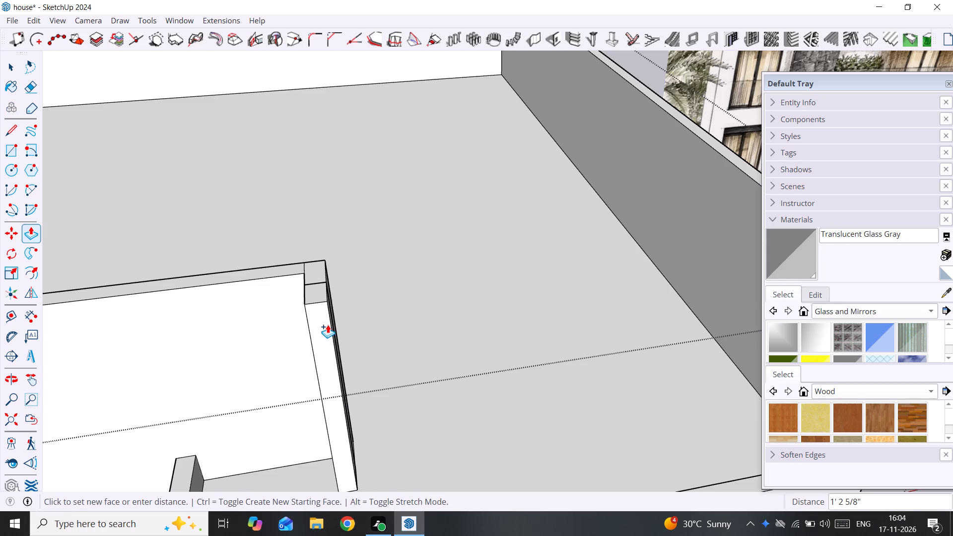
type("9\"")
key("Return")
Extend the side face of the return wall's 9" end strip 19' 7" to meet the side wall behind the balcony.
scroll(335, 327, "up", 2)
middle_click_drag(336, 324, 322, 323)
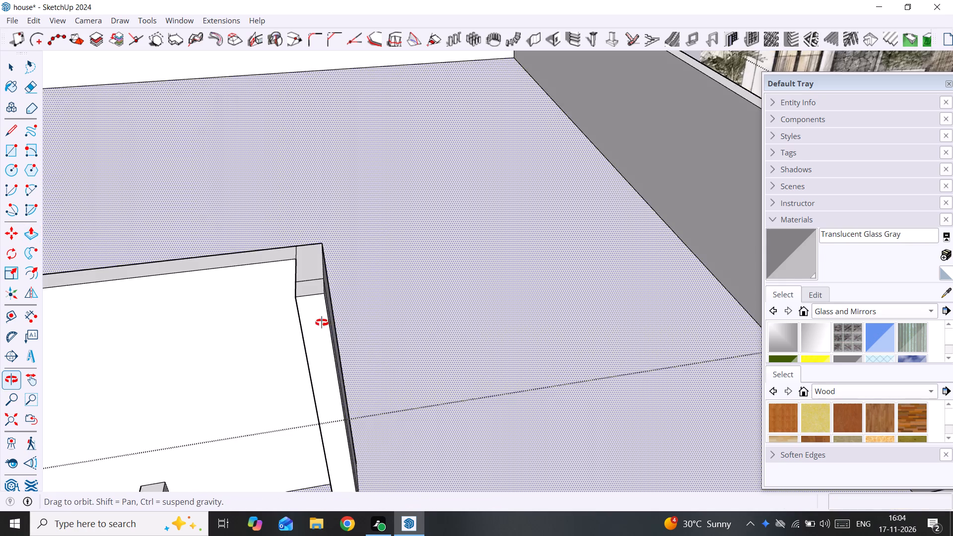
middle_click_drag(322, 323, 226, 324)
left_click(209, 290)
scroll(335, 296, "down", 7)
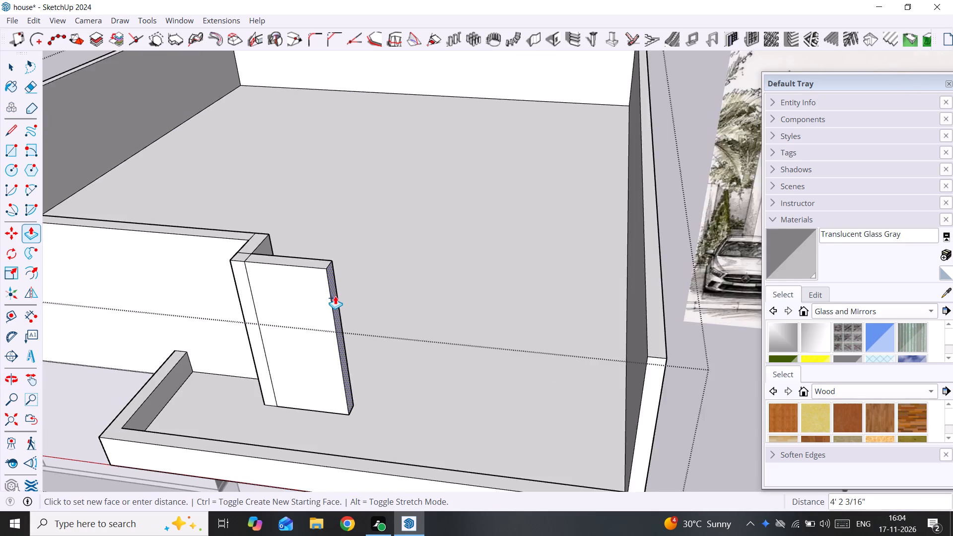
scroll(335, 296, "down", 4)
middle_click_drag(340, 298, 407, 313)
scroll(407, 313, "down", 4)
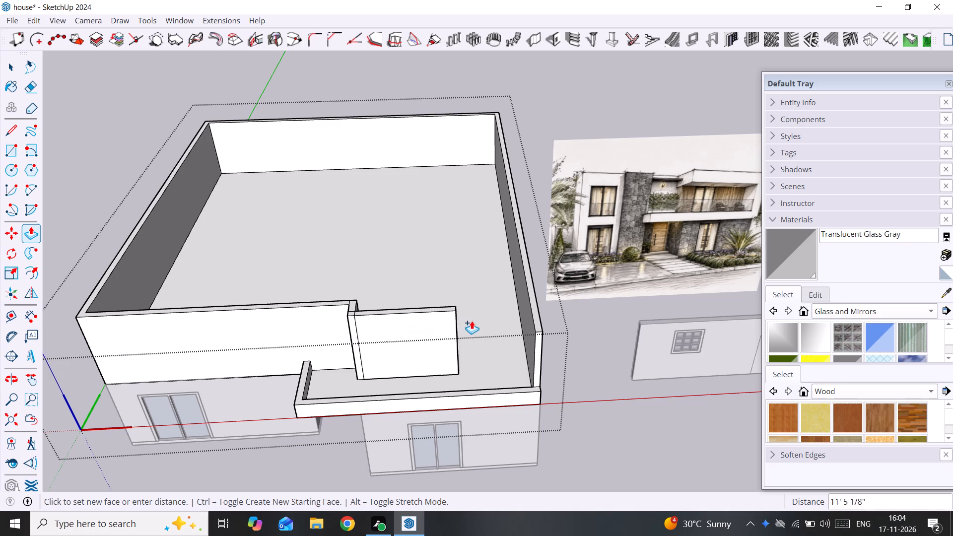
middle_click_drag(476, 321, 592, 327)
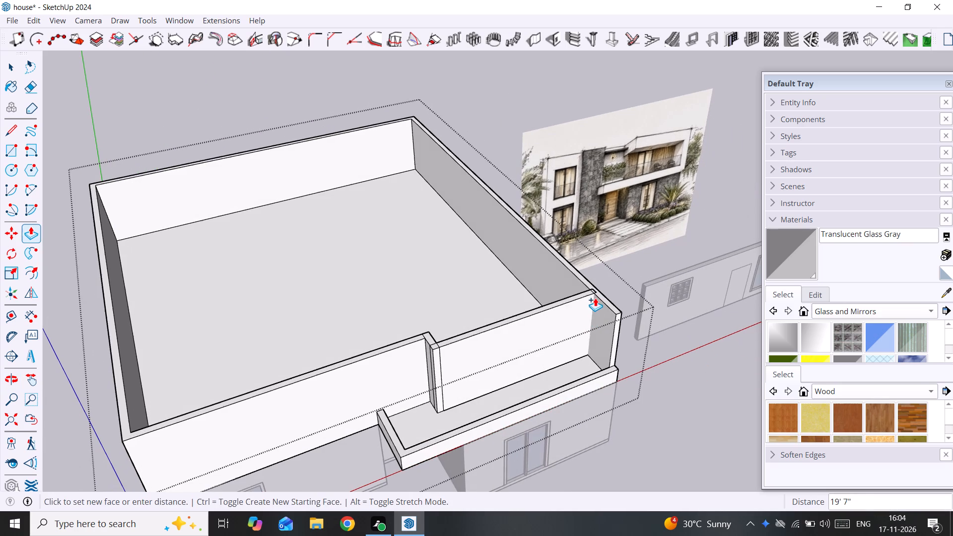
left_click(595, 295)
key("space")
Close the upper-floor component and run Fixit 101 on it to clean up its leftover edges and internal faces.
scroll(455, 338, "up", 13)
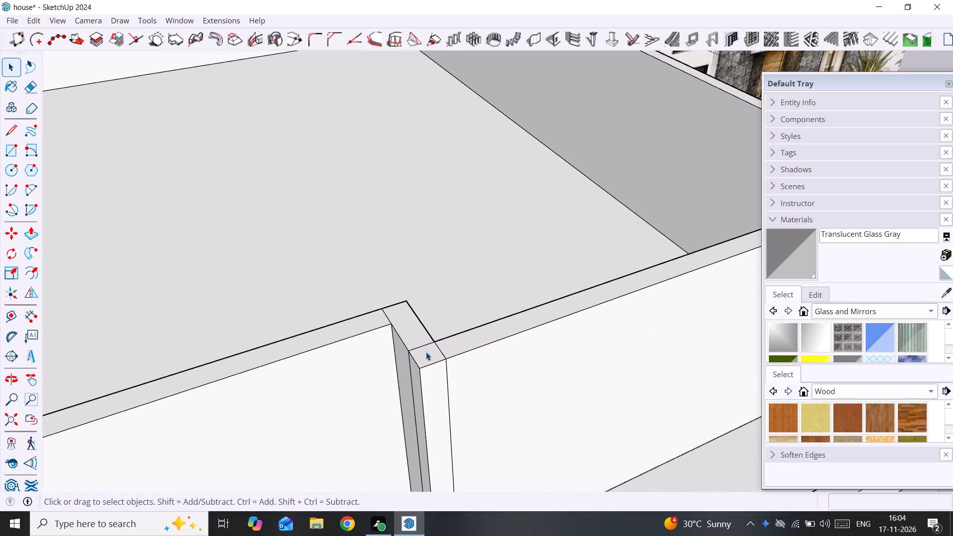
scroll(426, 352, "down", 4)
scroll(441, 295, "down", 17)
left_click(636, 337)
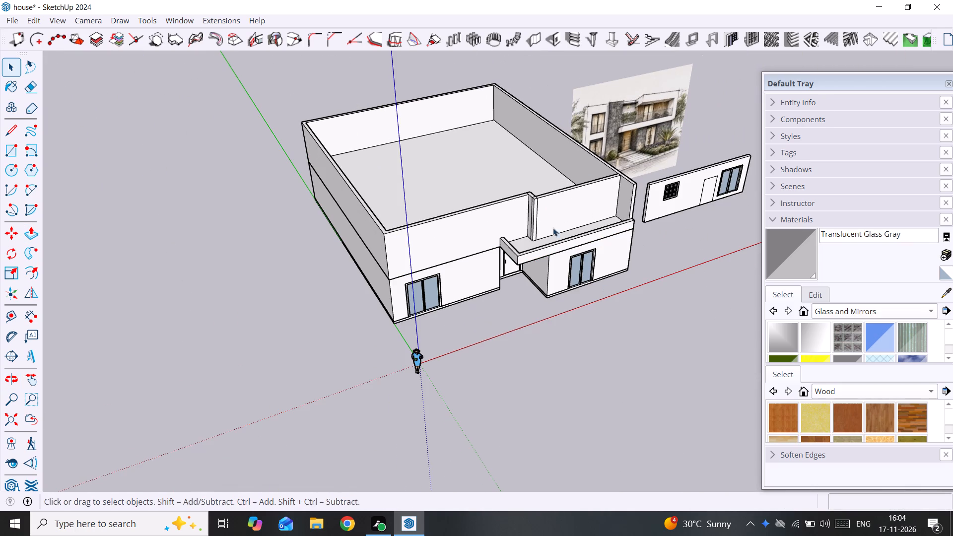
left_click(546, 193)
right_click(547, 211)
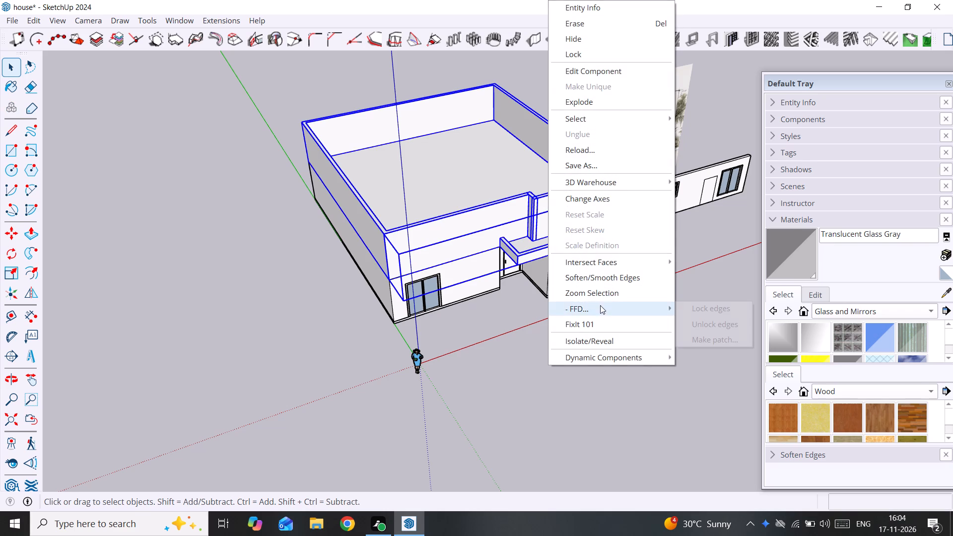
left_click(600, 326)
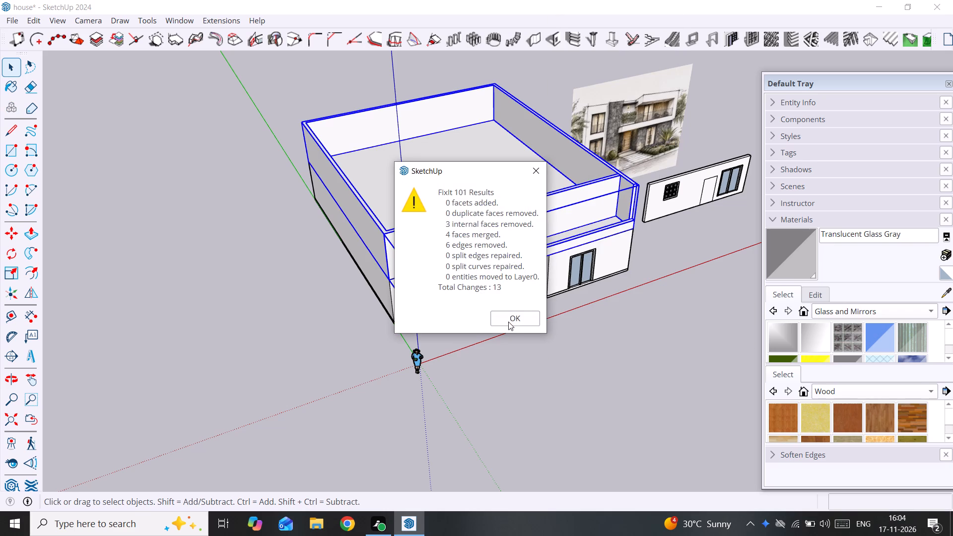
left_click(508, 322)
left_click(572, 362)
Reopen the upper-floor component and pull the long balcony parapet's outer front face outward 9".
scroll(542, 188, "up", 4)
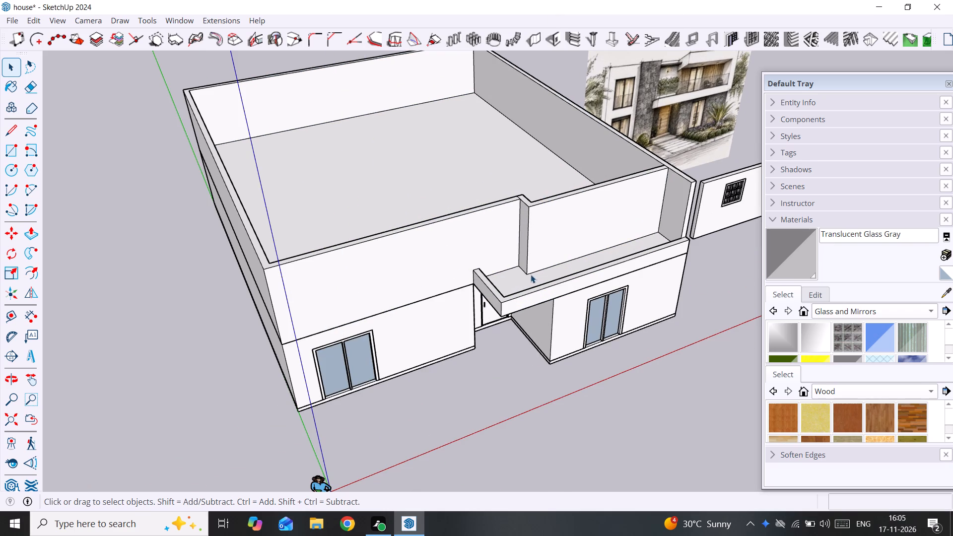
middle_click_drag(549, 296, 670, 368)
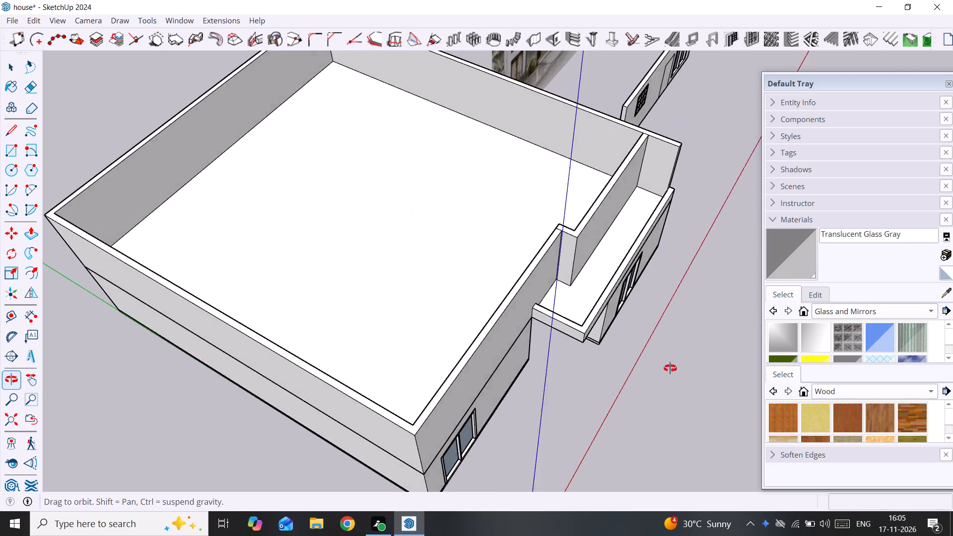
middle_click_drag(670, 368, 659, 363)
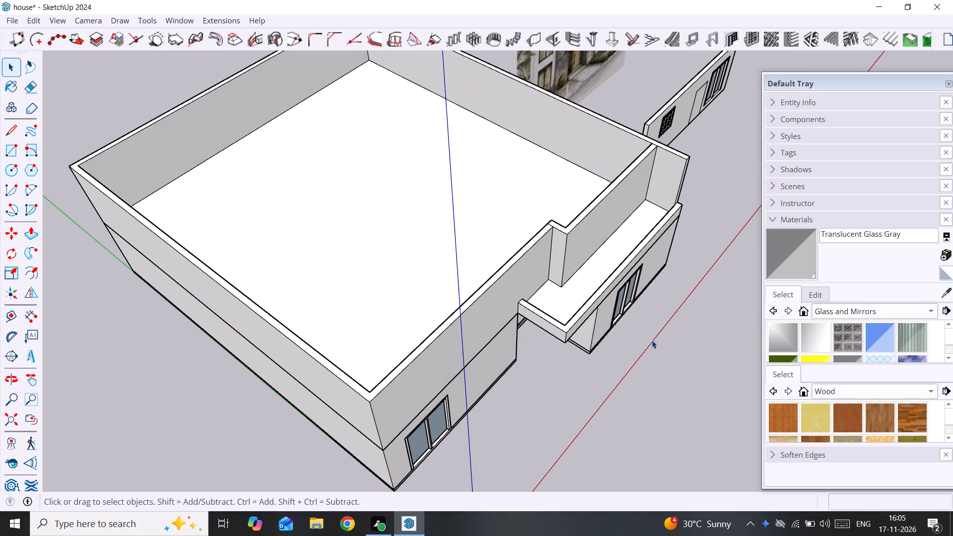
scroll(595, 303, "up", 4)
left_click(591, 303)
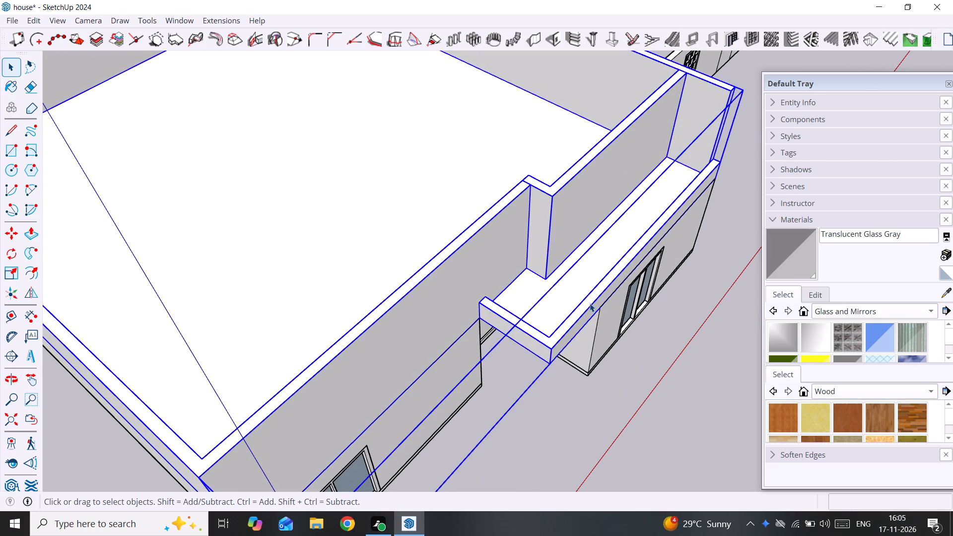
double_click(590, 303)
scroll(590, 303, "up", 3)
left_click(590, 303)
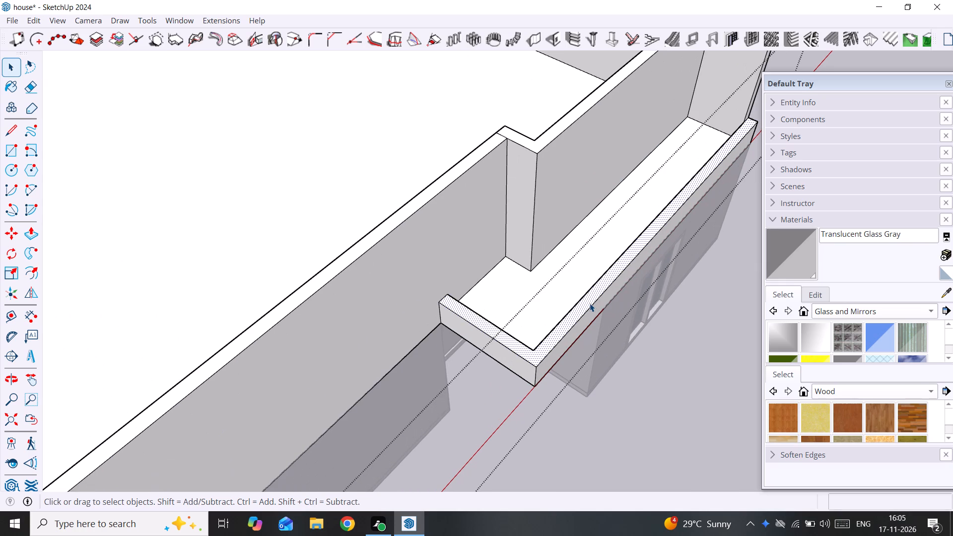
triple_click(590, 303)
scroll(591, 306, "up", 3)
left_click(591, 306)
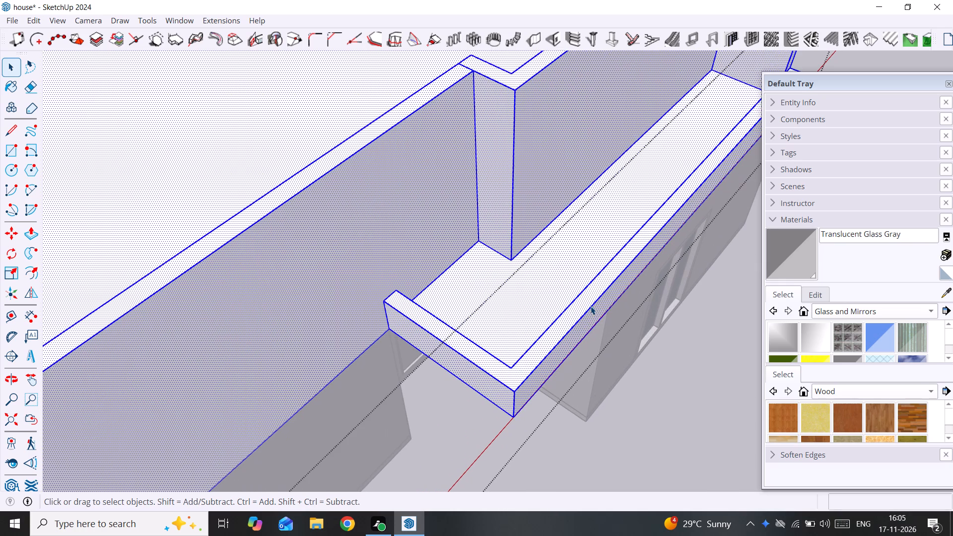
scroll(591, 308, "up", 3)
middle_click_drag(593, 310, 498, 294)
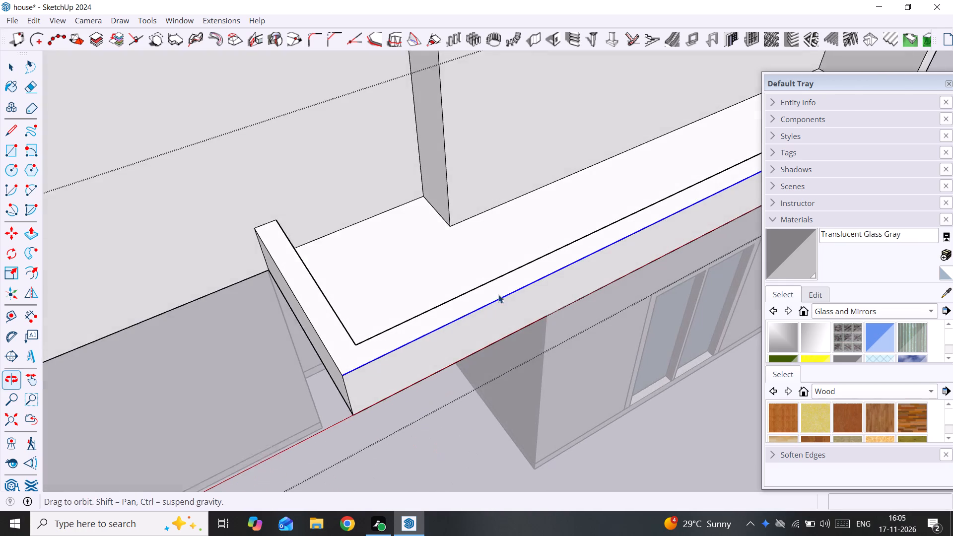
left_click(517, 302)
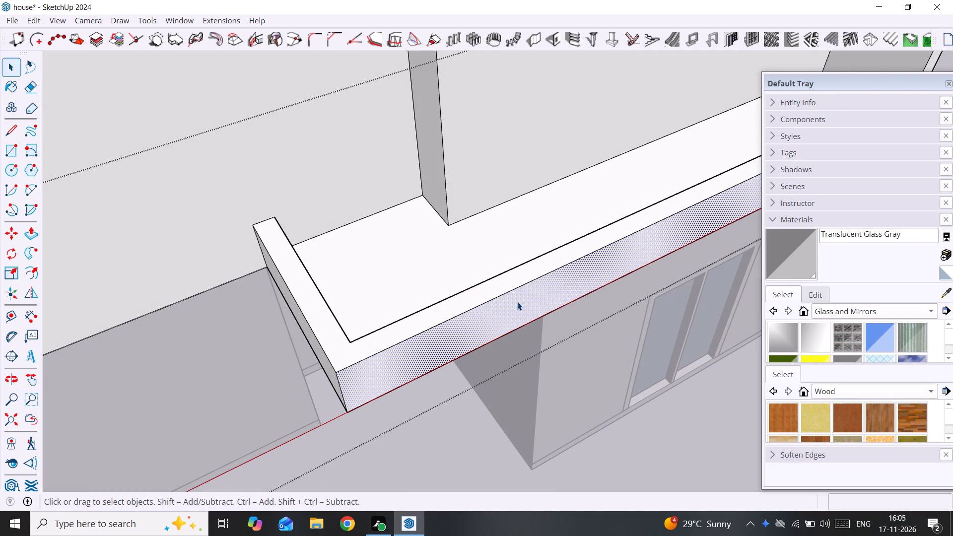
key("p")
left_click(517, 302)
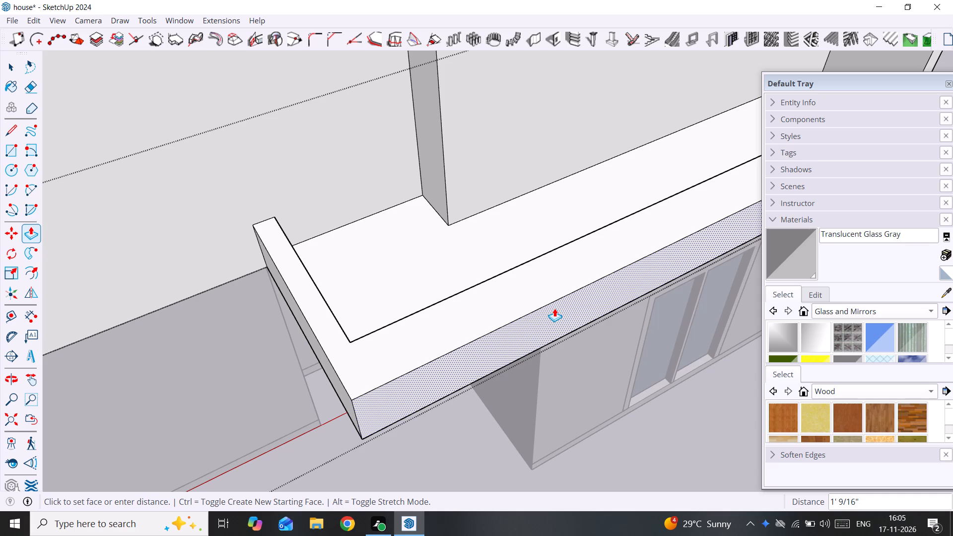
type("9\"")
key("Return")
scroll(542, 352, "down", 6)
scroll(403, 332, "down", 6)
middle_click_drag(403, 333, 414, 338)
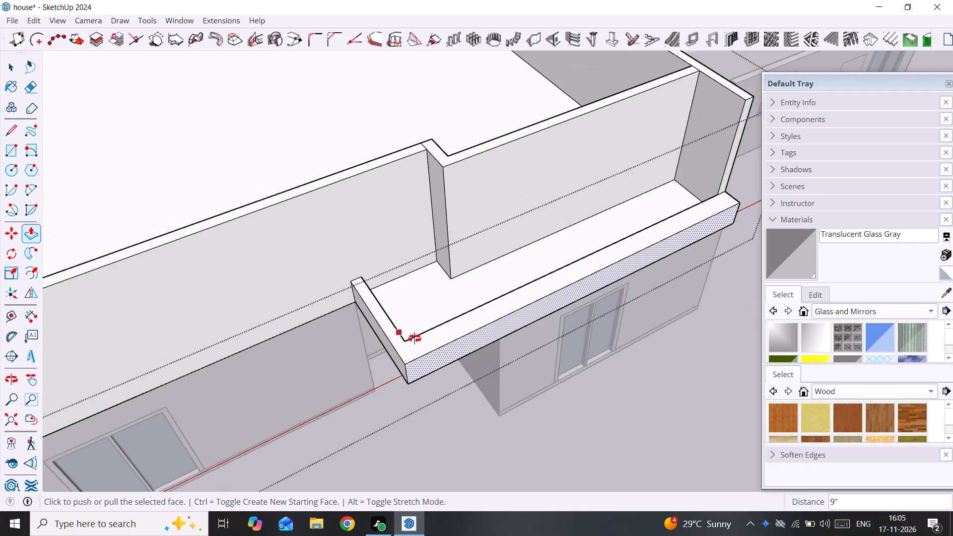
Push the long balcony parapet's inner face outward 9" to match its moved outer face, and close the upper-floor component.
middle_click_drag(414, 338, 673, 402)
scroll(605, 207, "up", 8)
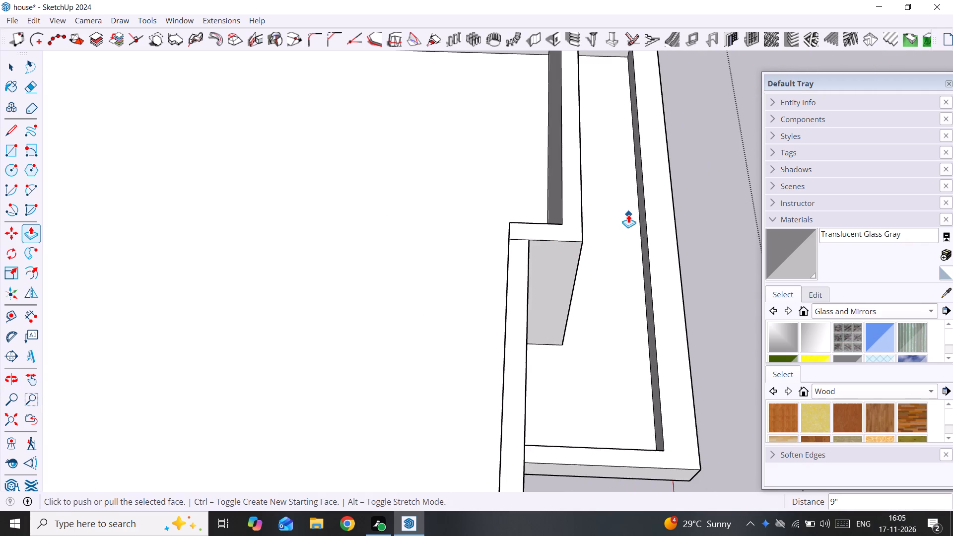
scroll(628, 214, "up", 7)
middle_click_drag(657, 211, 707, 211)
key("space")
left_click(686, 225)
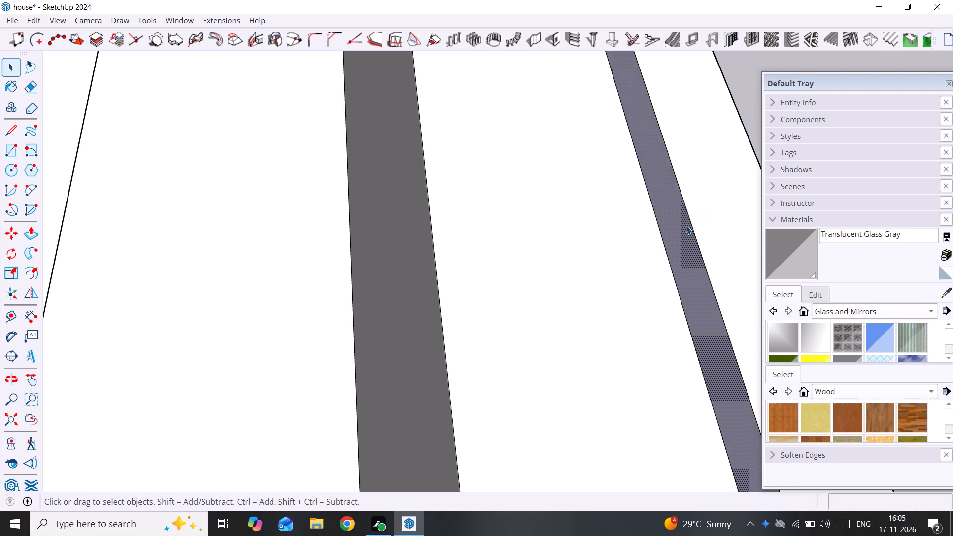
key("p")
left_click(686, 225)
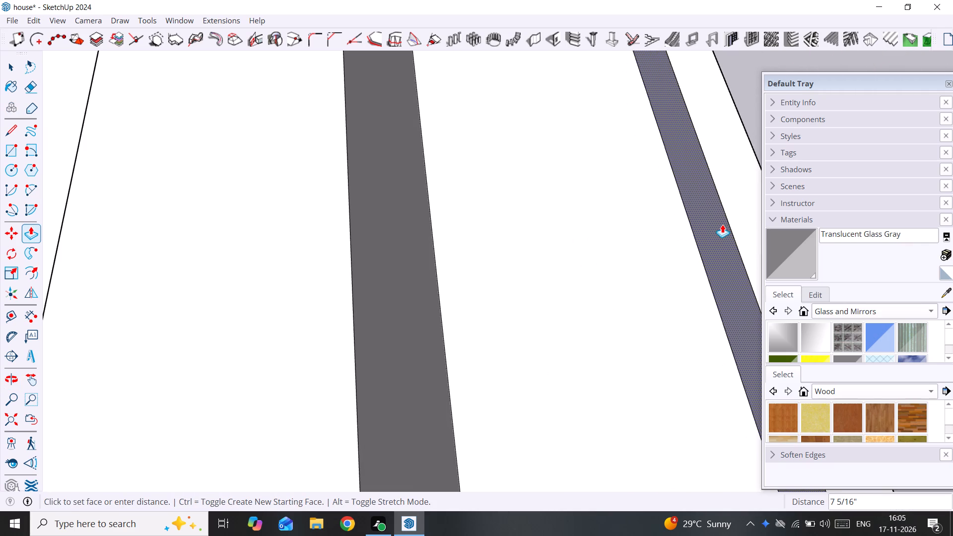
type("9\"")
key("Return")
key("space")
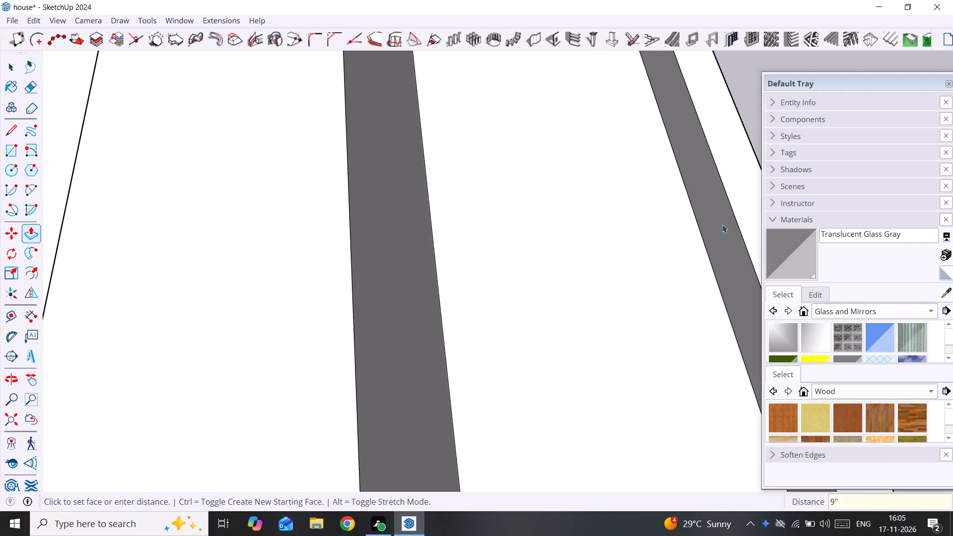
scroll(722, 224, "down", 6)
middle_click_drag(722, 224, 485, 214)
scroll(481, 213, "down", 13)
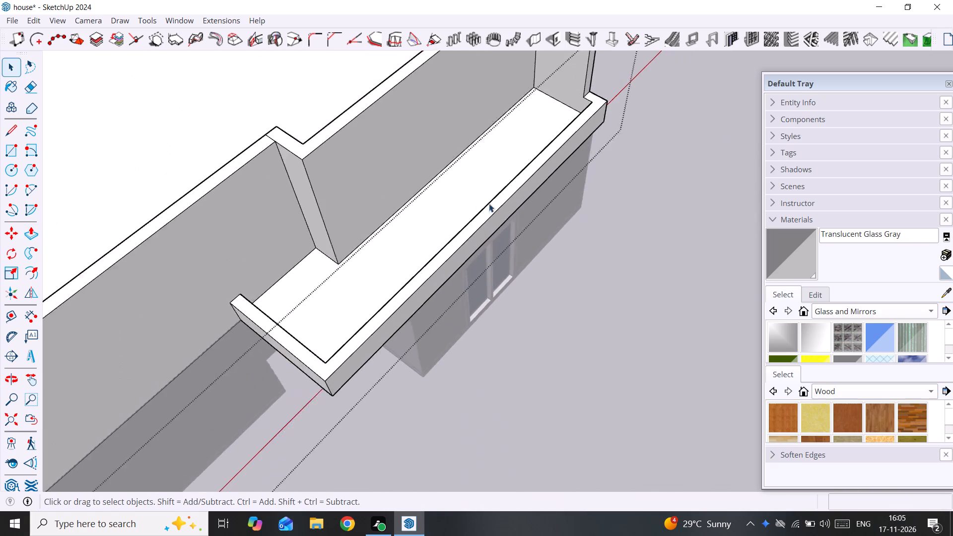
scroll(576, 106, "up", 9)
middle_click_drag(557, 148, 413, 187)
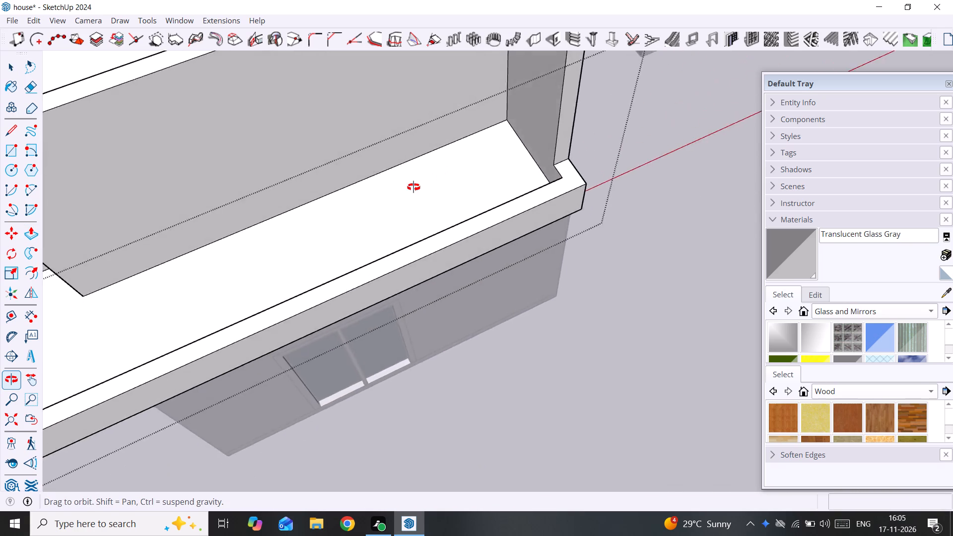
middle_click_drag(413, 187, 451, 162)
left_click(615, 323)
Measure the balcony's clear depth from the upper front wall to the long parapet.
scroll(425, 243, "down", 2)
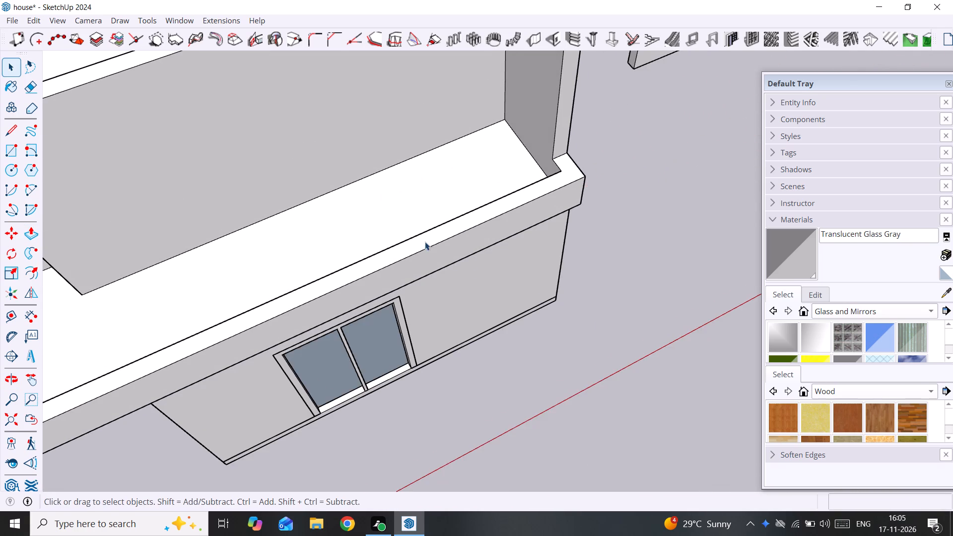
scroll(425, 242, "down", 2)
middle_click_drag(257, 276, 592, 103)
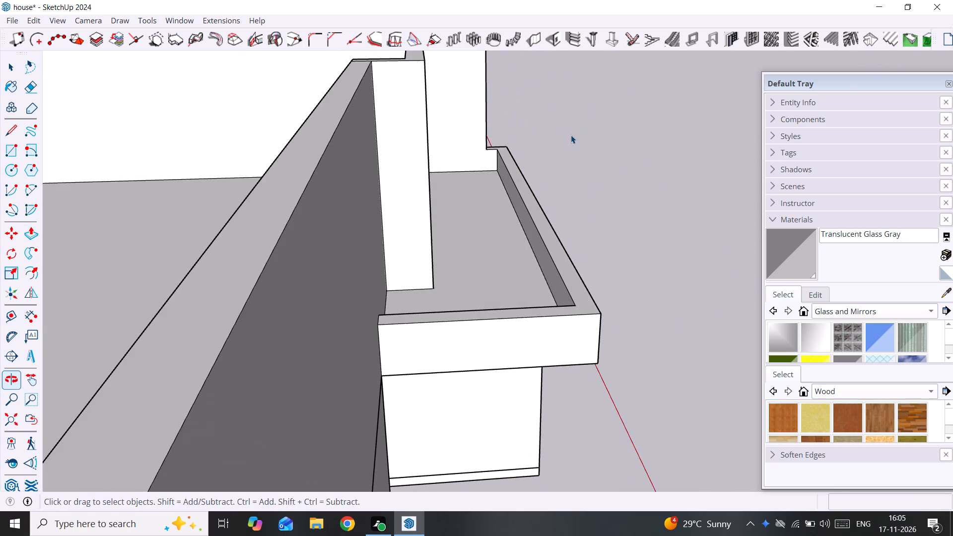
middle_click_drag(570, 143, 555, 269)
scroll(415, 290, "up", 7)
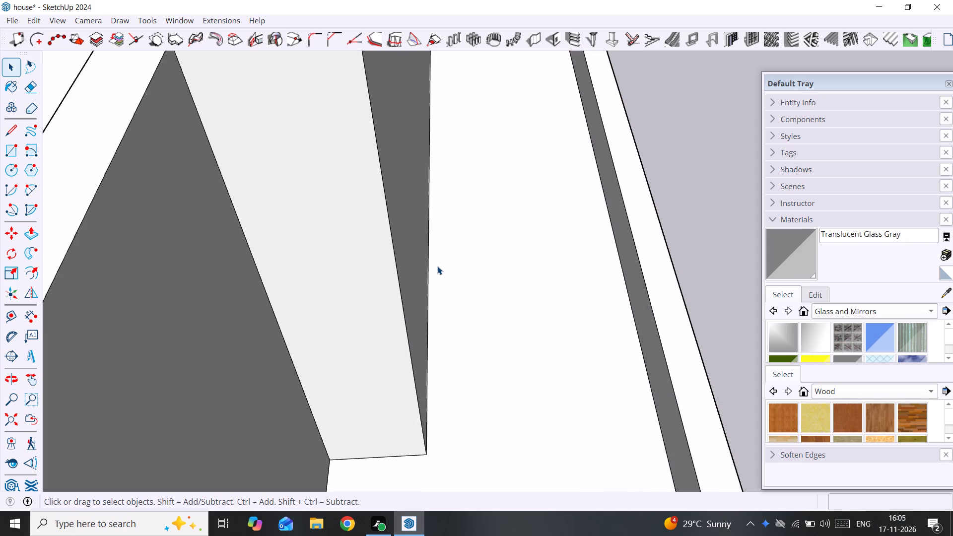
key("t")
left_click(429, 270)
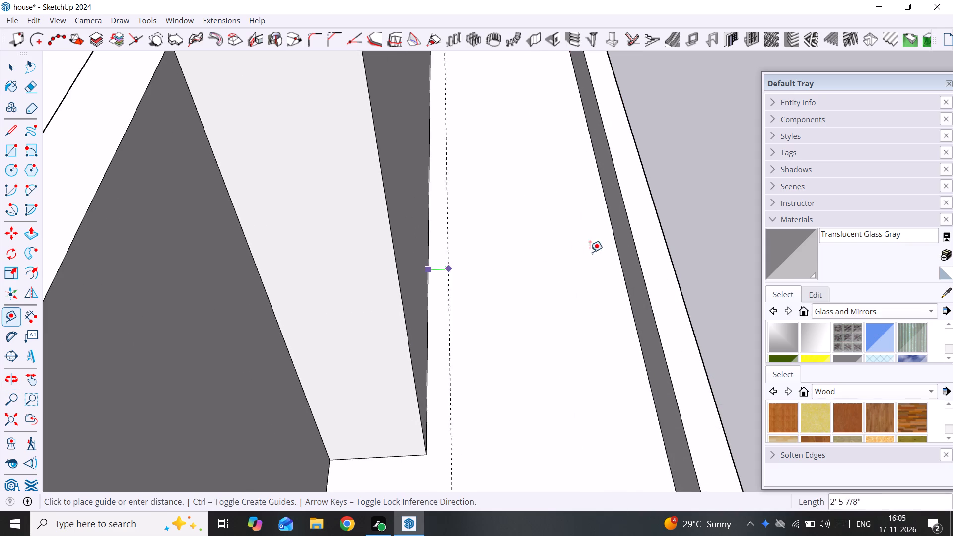
key("space")
Examine the projected balcony from below, above and the front, and compare it with the reference image.
scroll(615, 251, "down", 3)
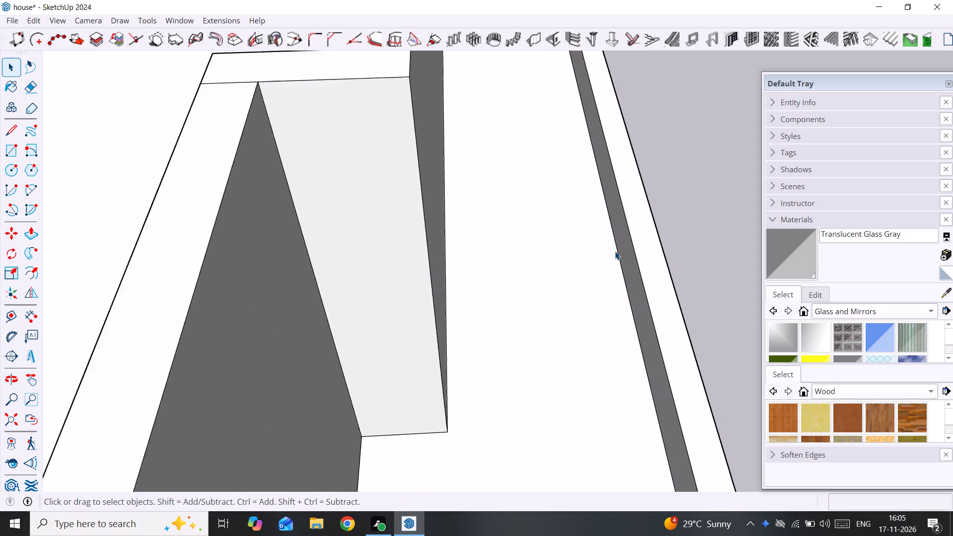
scroll(615, 251, "down", 1)
middle_click_drag(609, 267, 393, 235)
scroll(393, 234, "down", 5)
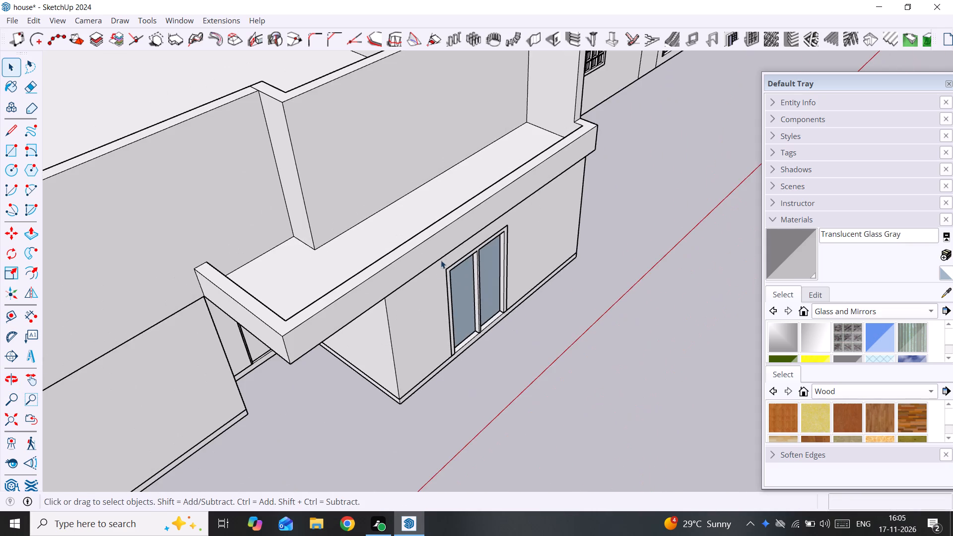
scroll(435, 268, "up", 2)
middle_click_drag(429, 269, 440, 0)
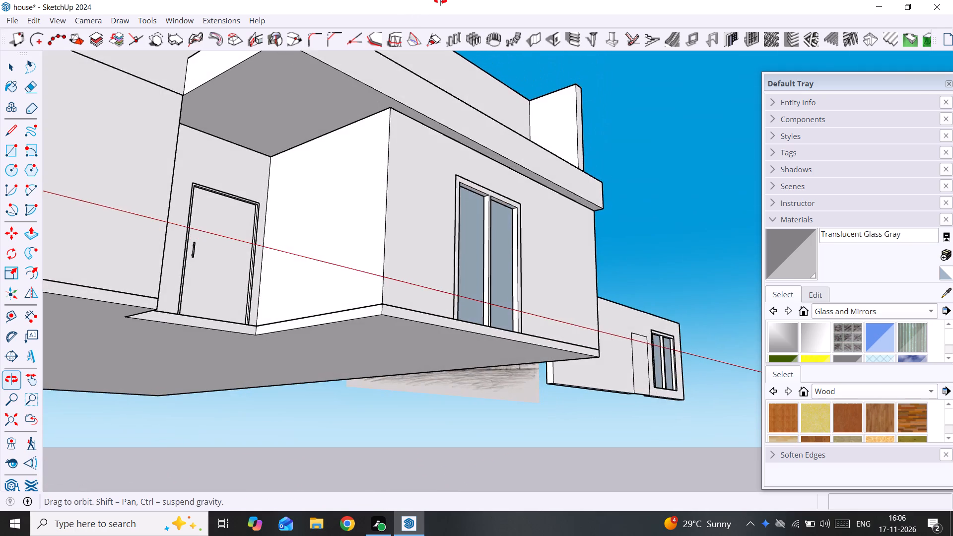
middle_click_drag(440, 0, 443, 230)
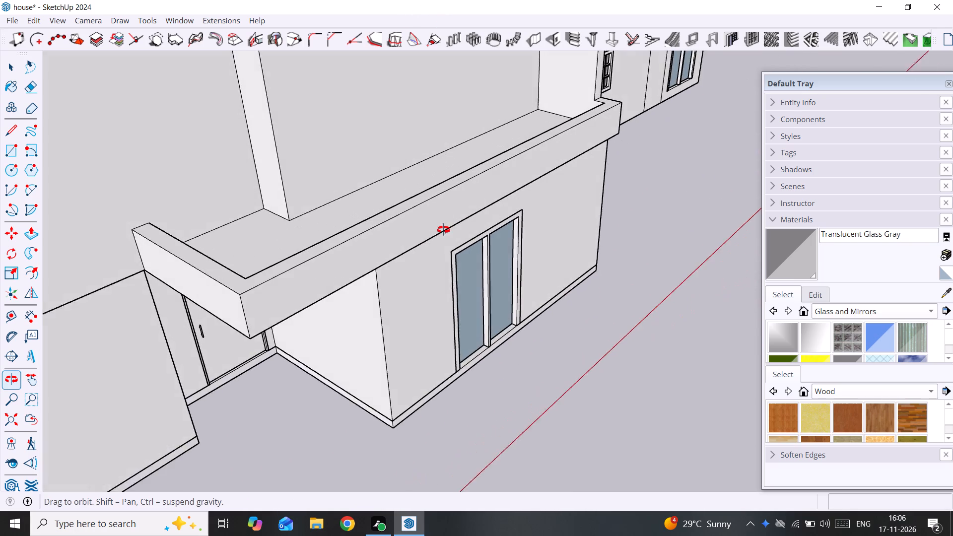
middle_click_drag(443, 230, 445, 230)
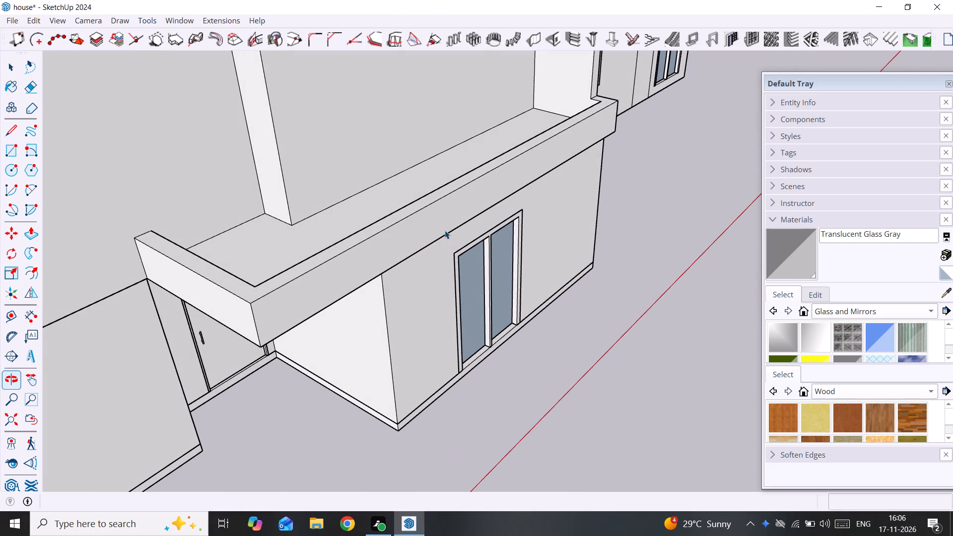
scroll(445, 230, "down", 7)
middle_click_drag(449, 229, 548, 285, "shift")
middle_click_drag(552, 287, 526, 286)
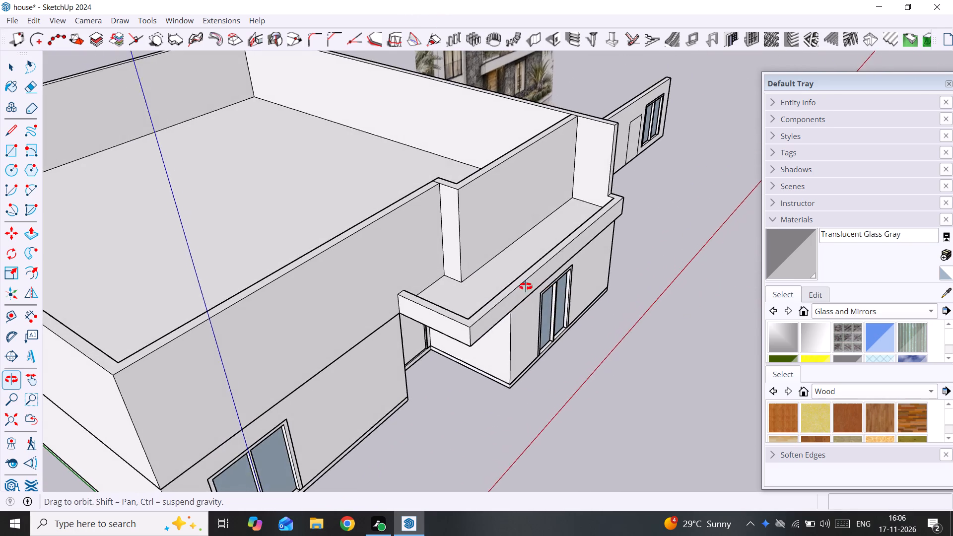
middle_click_drag(526, 286, 388, 257)
middle_click_drag(483, 225, 483, 309, "shift")
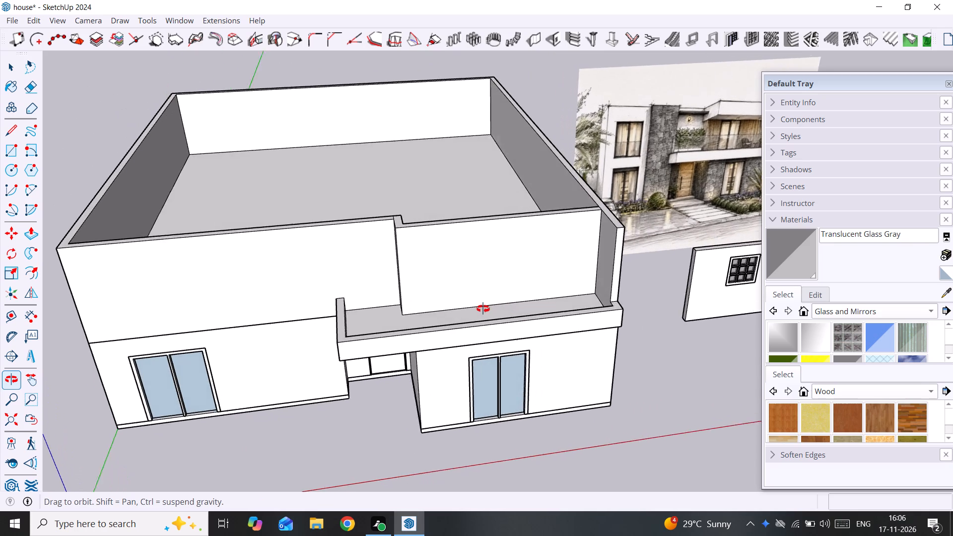
middle_click_drag(483, 309, 478, 310, "shift")
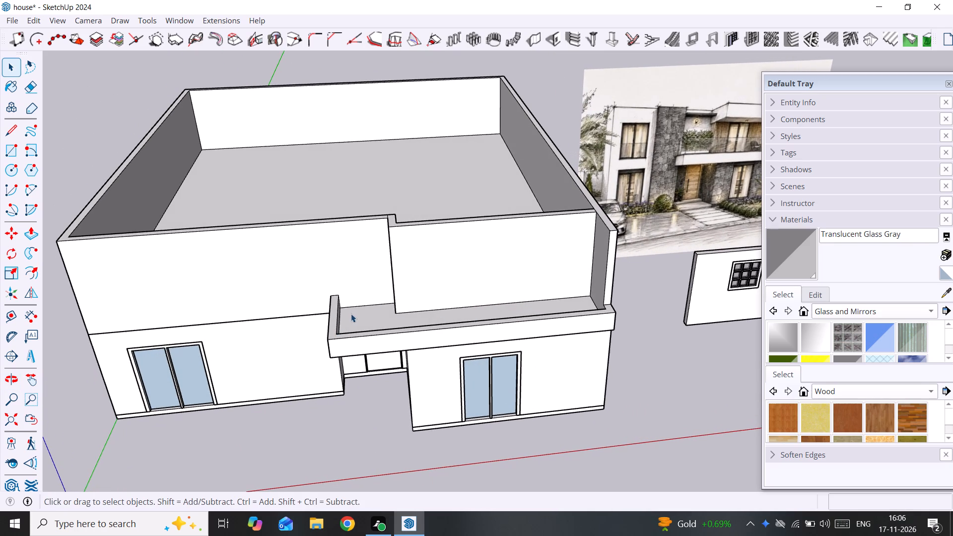
Draw a 5' 5 5/8" by 1' 7 1/2" rectangle on the balcony floor between the short parapet and the return wall.
scroll(353, 310, "up", 1)
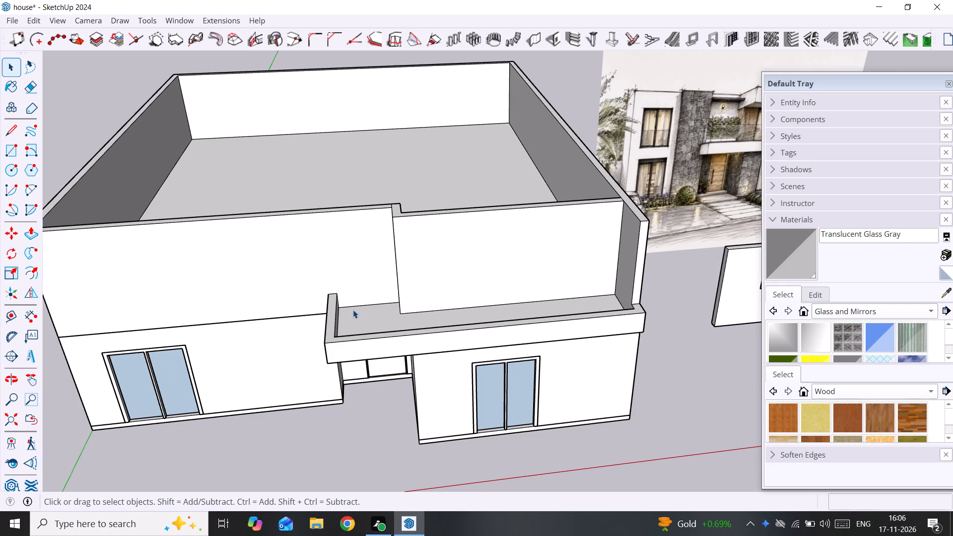
scroll(353, 310, "up", 3)
middle_click_drag(355, 310, 355, 342)
scroll(351, 342, "up", 4)
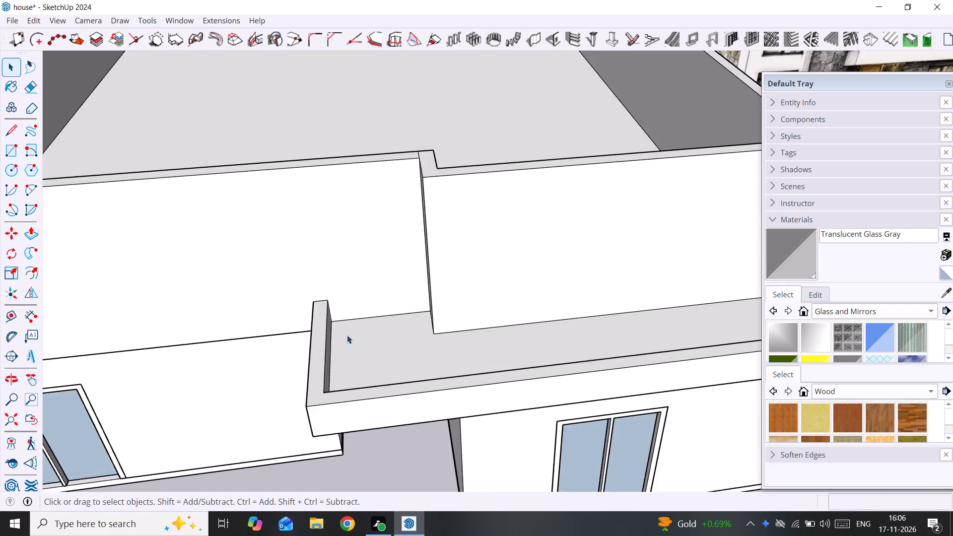
scroll(341, 327, "up", 4)
key("r")
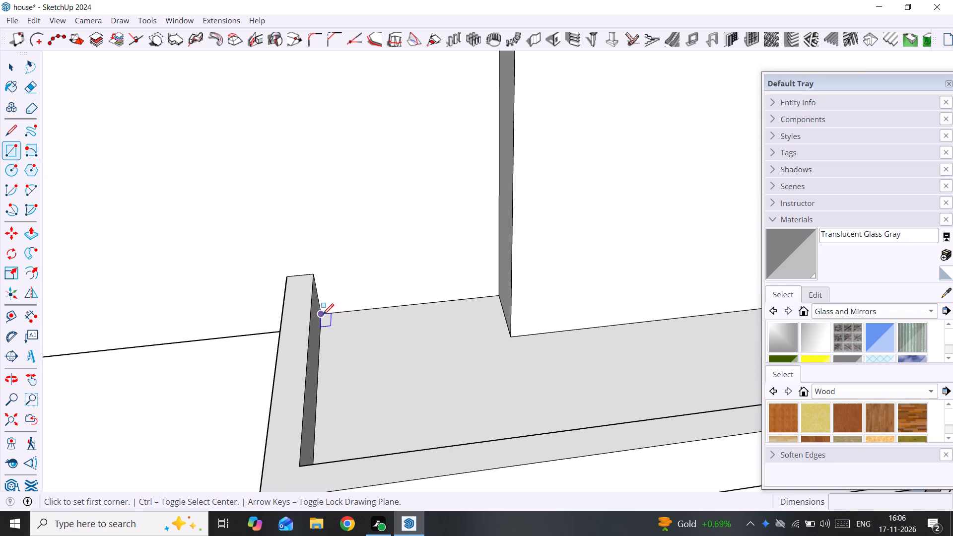
left_click(323, 315)
scroll(486, 327, "down", 11)
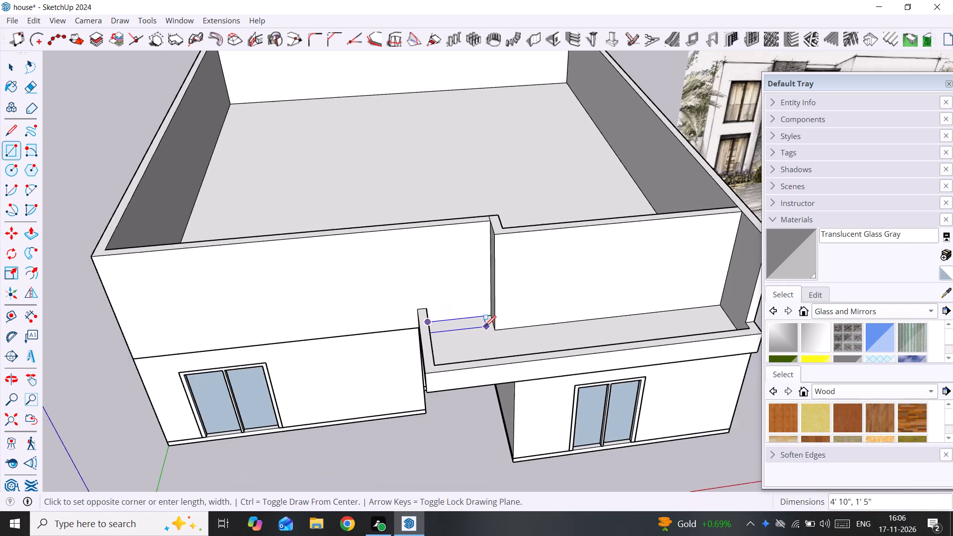
scroll(484, 327, "down", 5)
middle_click_drag(481, 329, 532, 338)
scroll(506, 332, "up", 5)
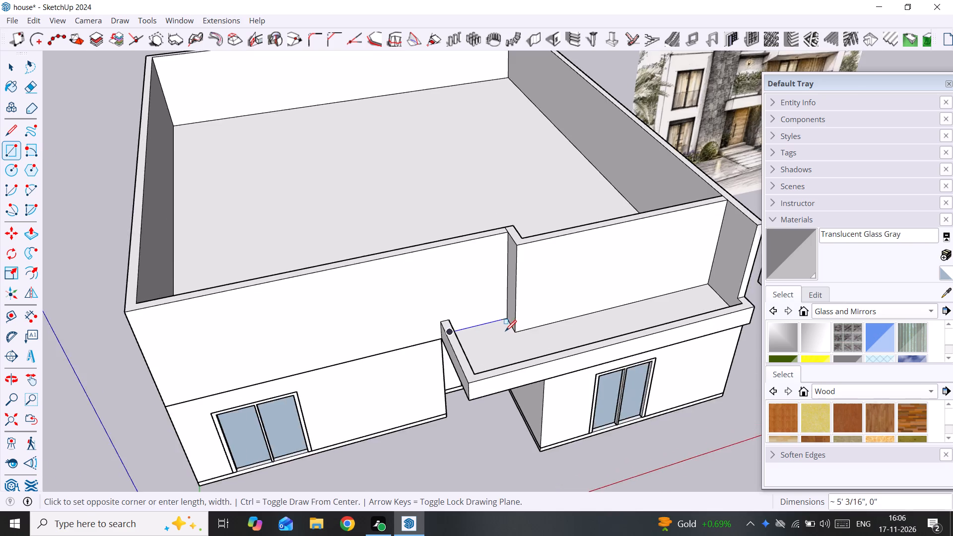
scroll(505, 331, "up", 8)
middle_click_drag(509, 328, 571, 334)
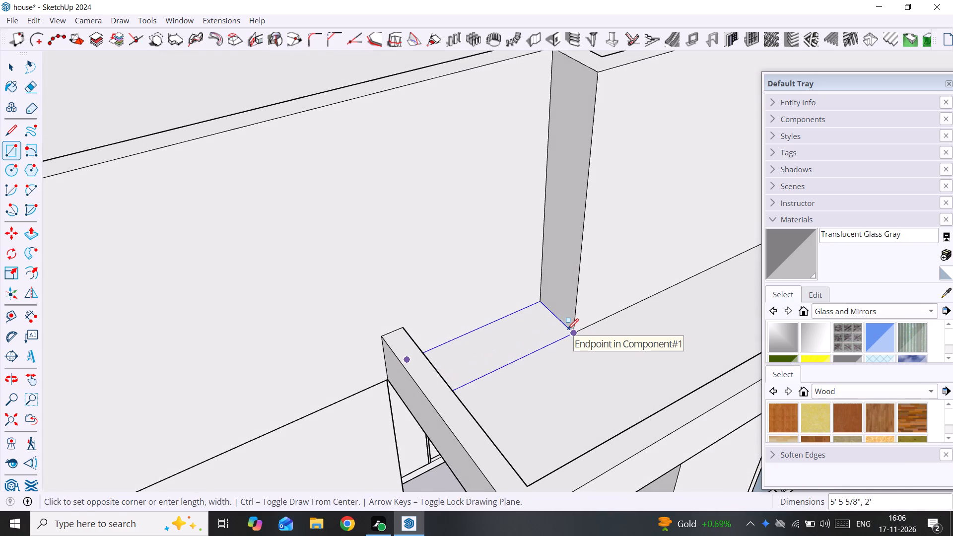
scroll(567, 330, "up", 9)
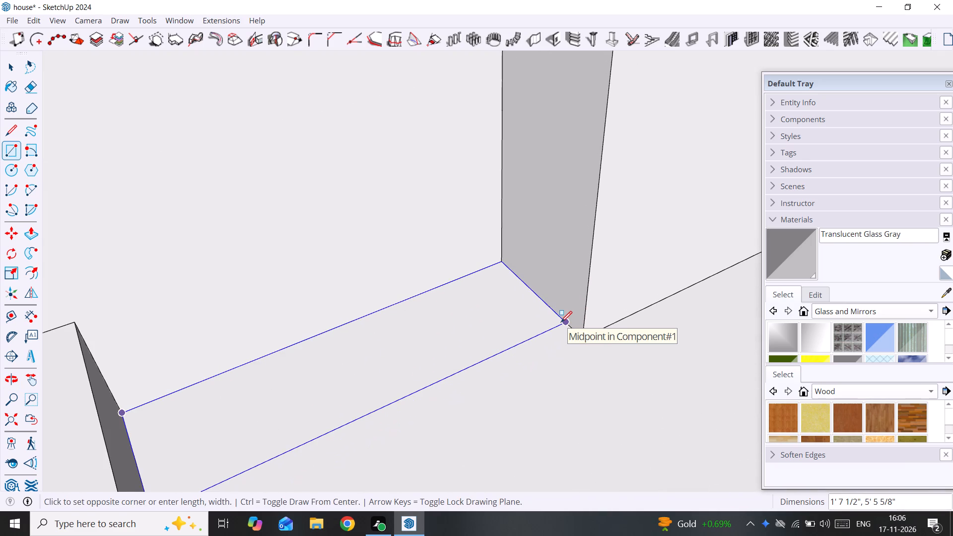
left_click(561, 322)
Make the balcony-floor rectangle a group and open it for editing.
key("space")
triple_click(539, 320)
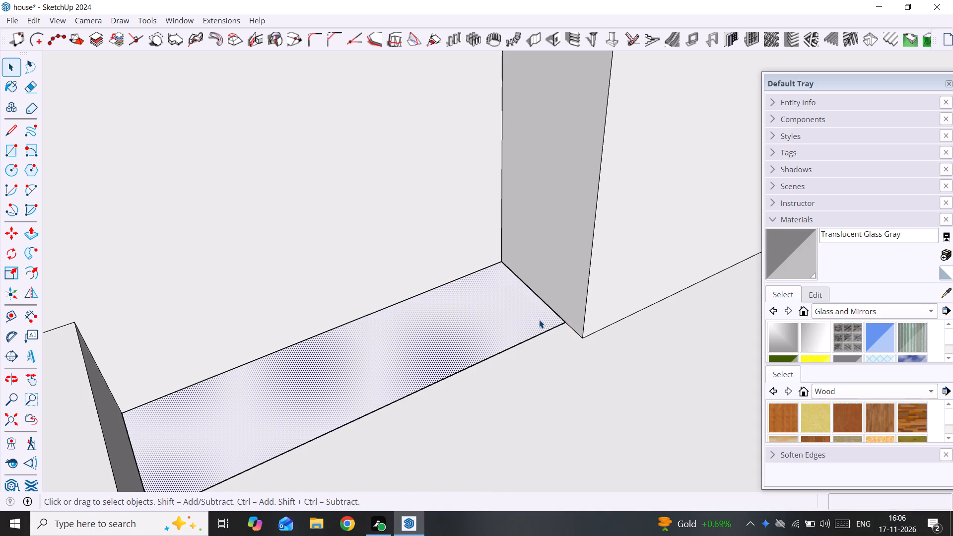
right_click(539, 320)
left_click(585, 187)
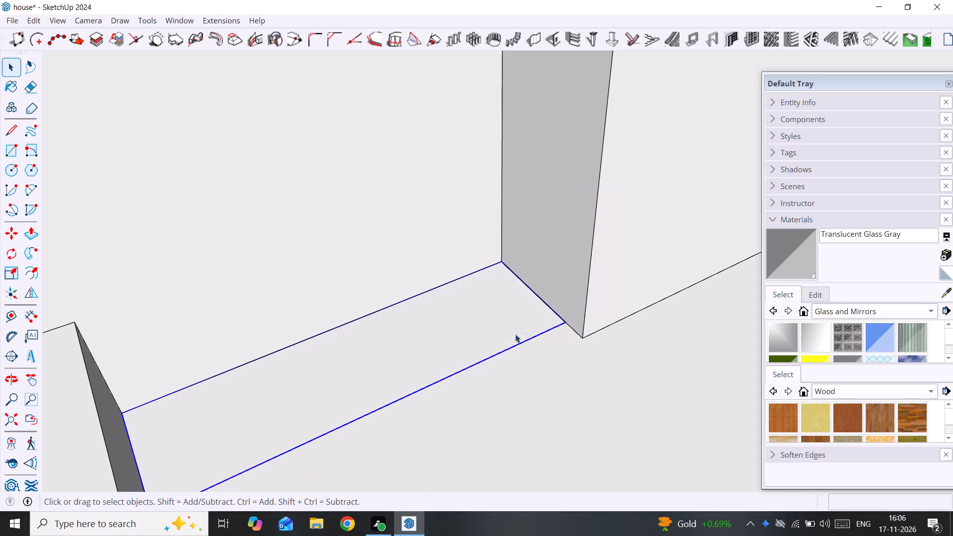
double_click(513, 338)
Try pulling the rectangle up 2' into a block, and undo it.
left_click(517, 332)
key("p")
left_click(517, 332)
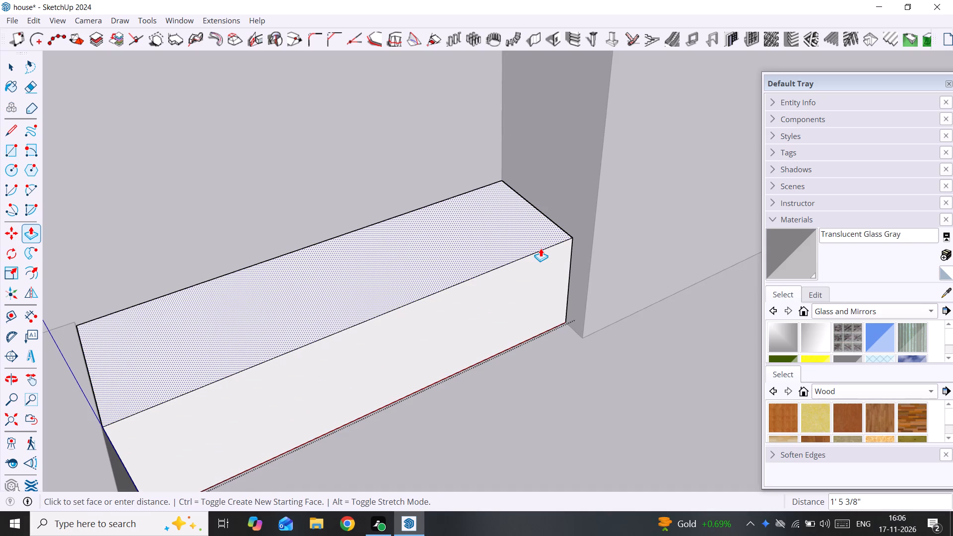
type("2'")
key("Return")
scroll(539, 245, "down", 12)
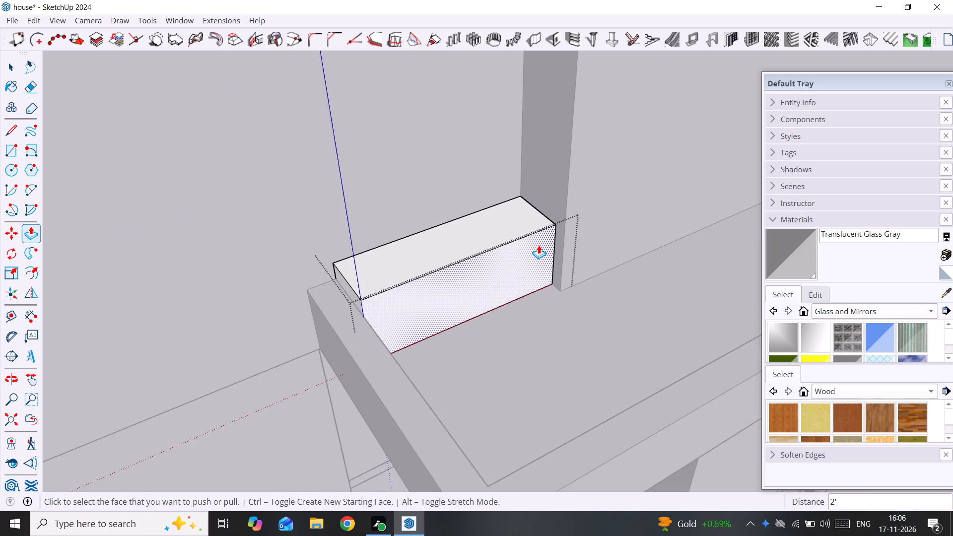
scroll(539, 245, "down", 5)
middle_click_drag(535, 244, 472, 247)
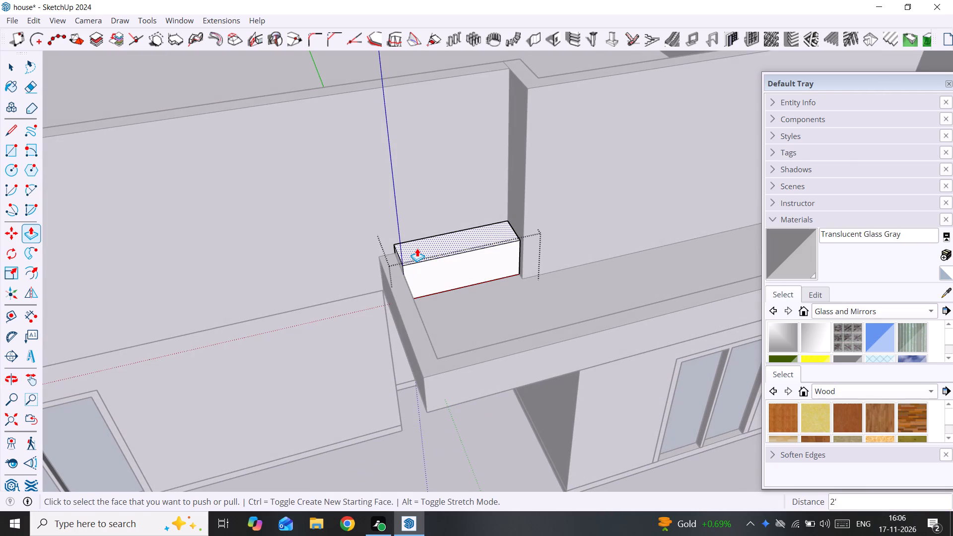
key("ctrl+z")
Pull the rectangle up 1' 6" so the block is level with the short parapet's top.
scroll(444, 275, "up", 4)
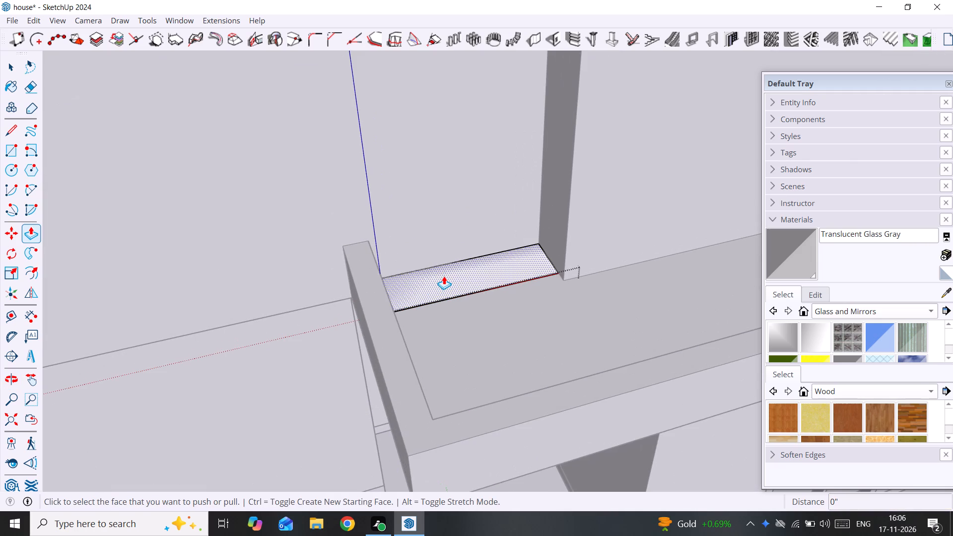
left_click(444, 276)
left_click(363, 260)
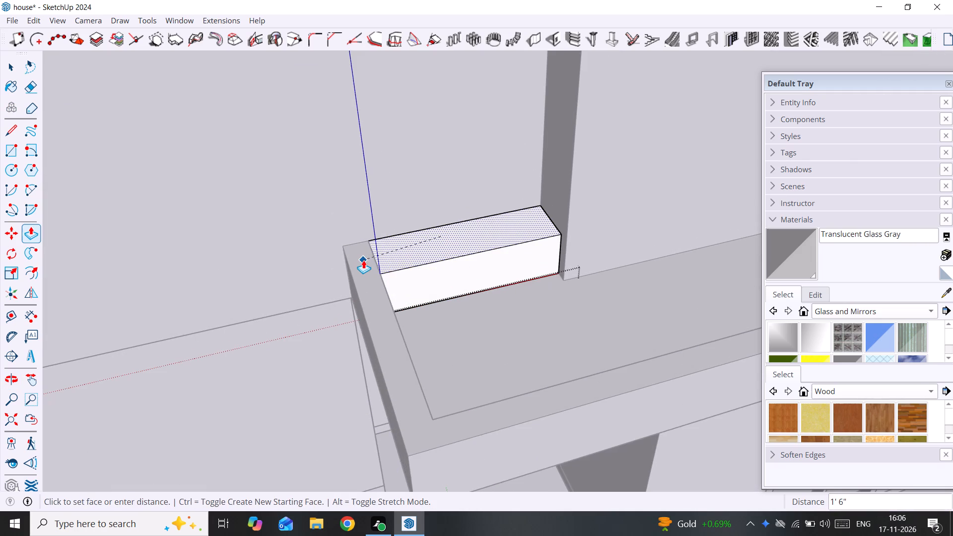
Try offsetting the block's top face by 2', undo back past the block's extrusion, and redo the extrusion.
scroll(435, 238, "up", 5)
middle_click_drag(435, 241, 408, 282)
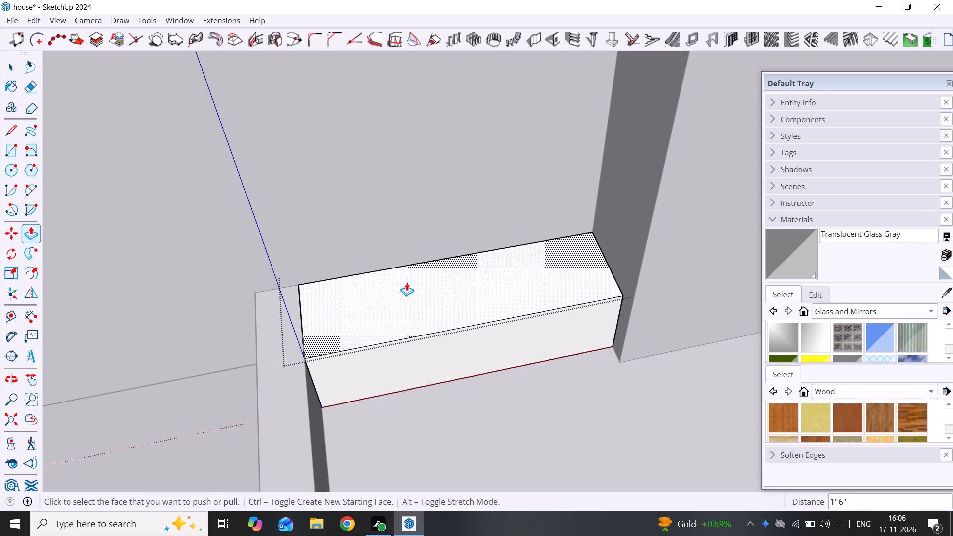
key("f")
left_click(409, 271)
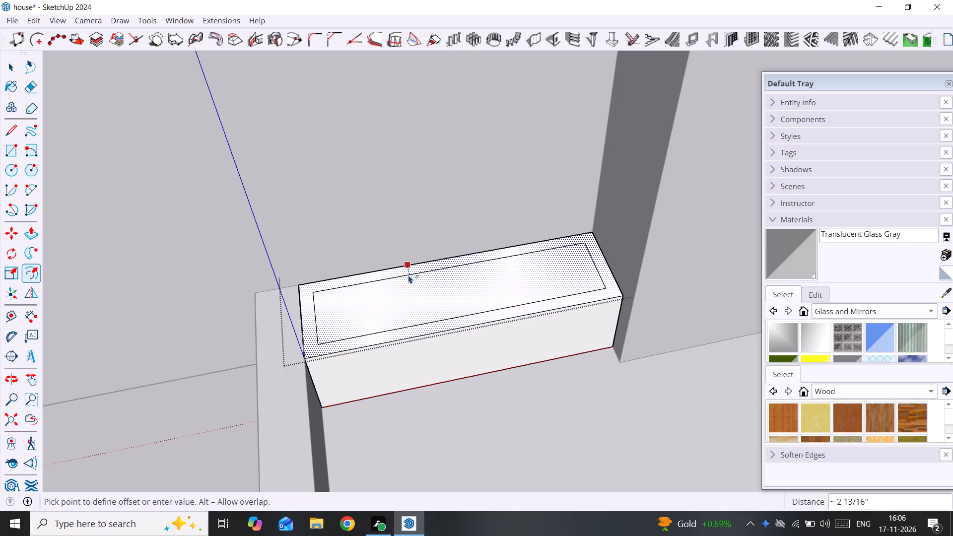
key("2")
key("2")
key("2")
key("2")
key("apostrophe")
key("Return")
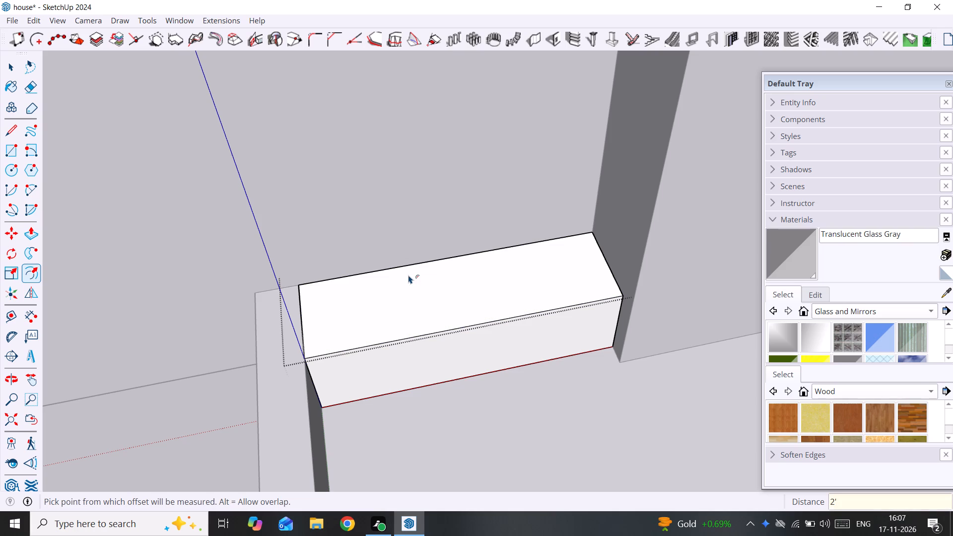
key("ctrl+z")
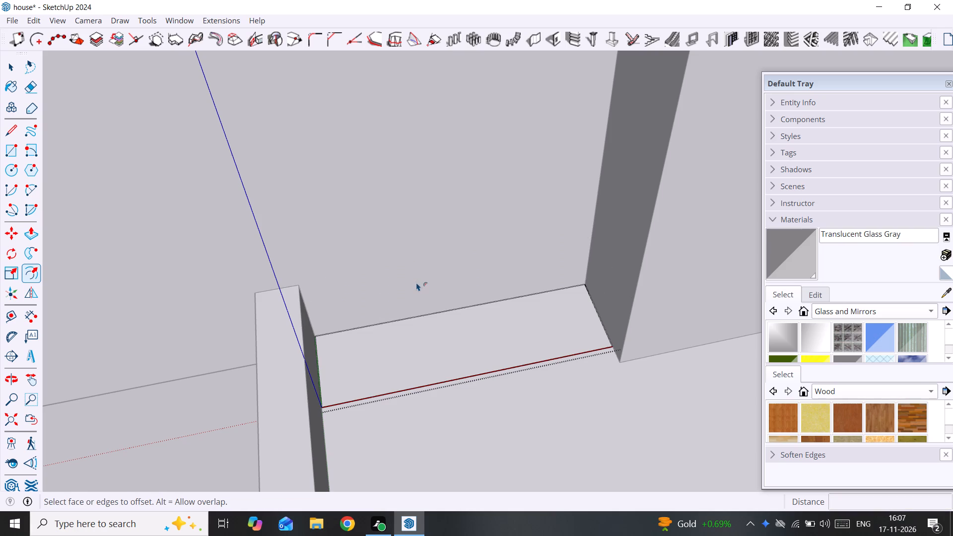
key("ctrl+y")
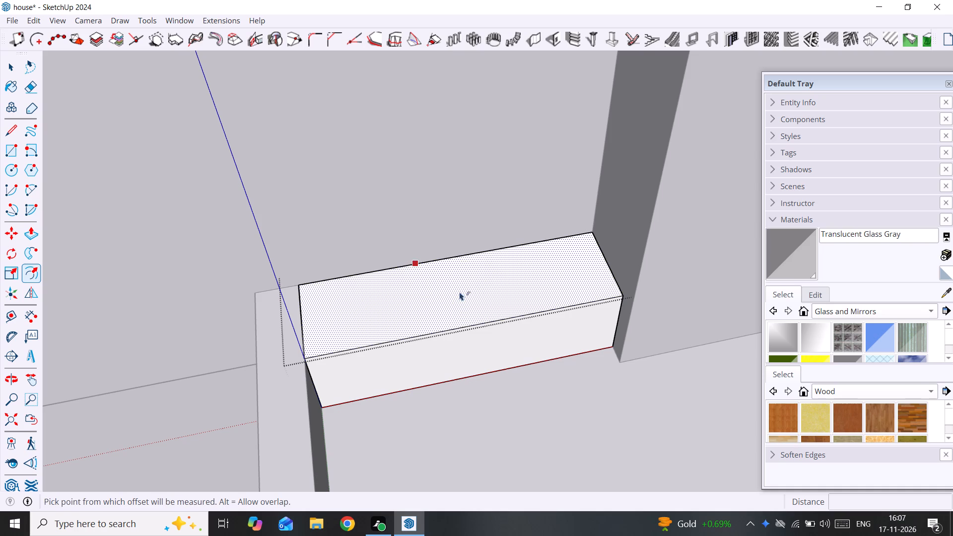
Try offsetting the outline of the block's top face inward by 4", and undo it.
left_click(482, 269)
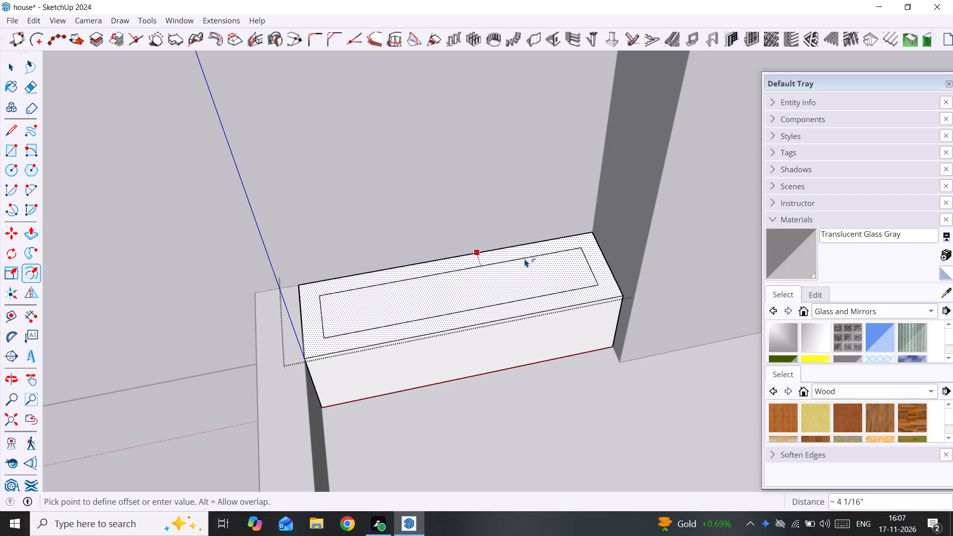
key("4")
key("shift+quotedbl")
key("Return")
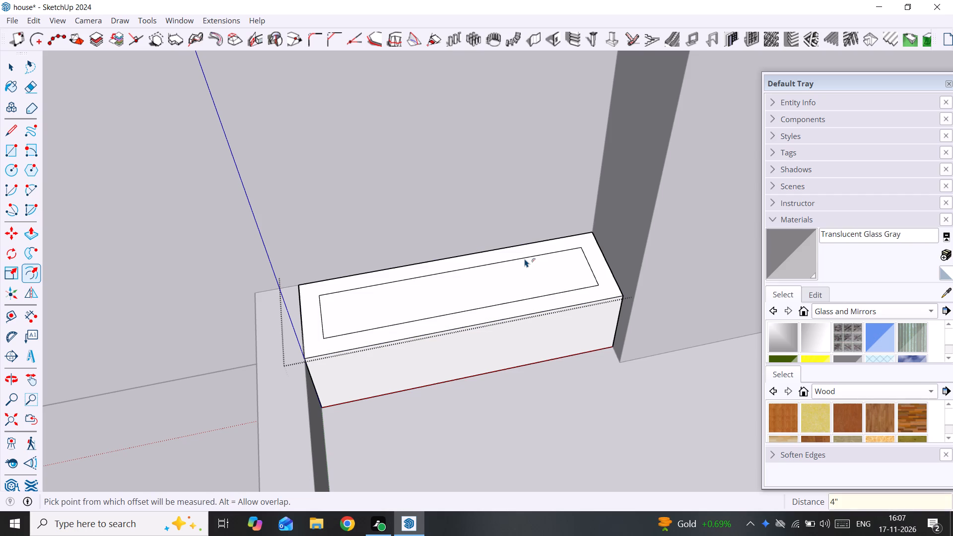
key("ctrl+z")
Offset the outline of the block's top face inward by 2" to form the planter's rim.
left_click(526, 246)
left_click(500, 261)
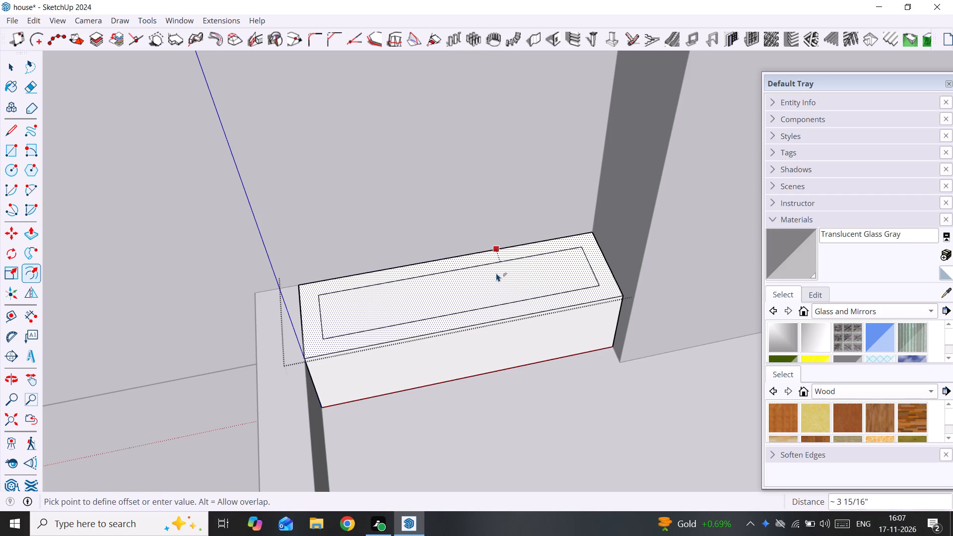
type("2\"")
key("Return")
key("space")
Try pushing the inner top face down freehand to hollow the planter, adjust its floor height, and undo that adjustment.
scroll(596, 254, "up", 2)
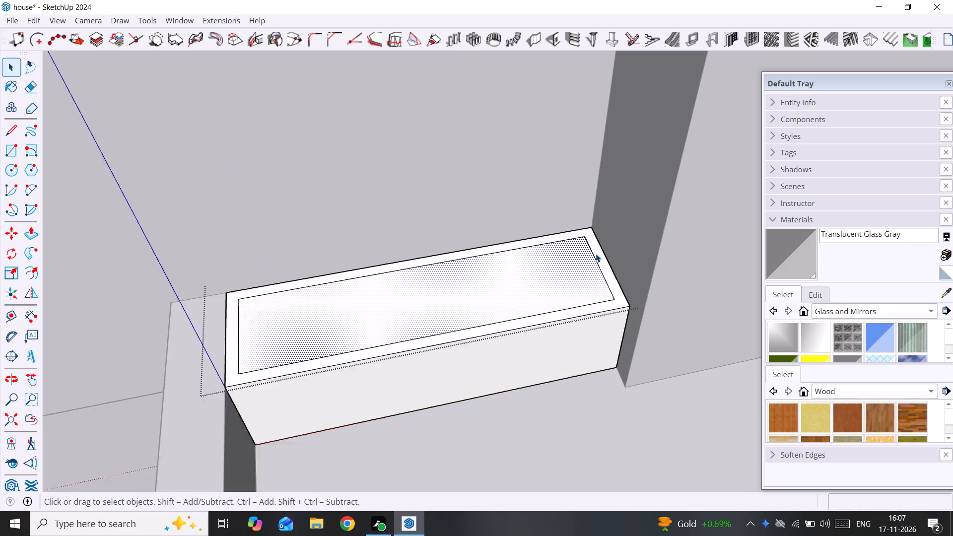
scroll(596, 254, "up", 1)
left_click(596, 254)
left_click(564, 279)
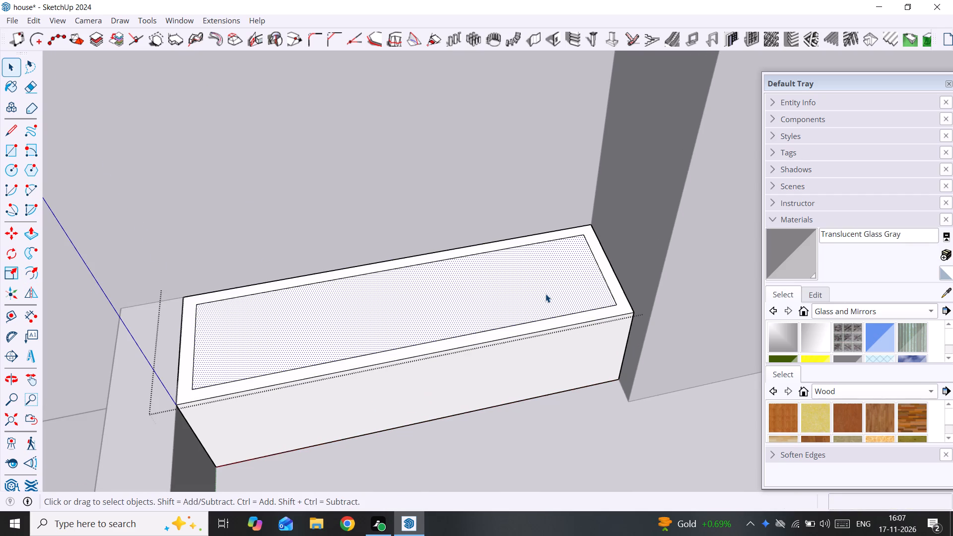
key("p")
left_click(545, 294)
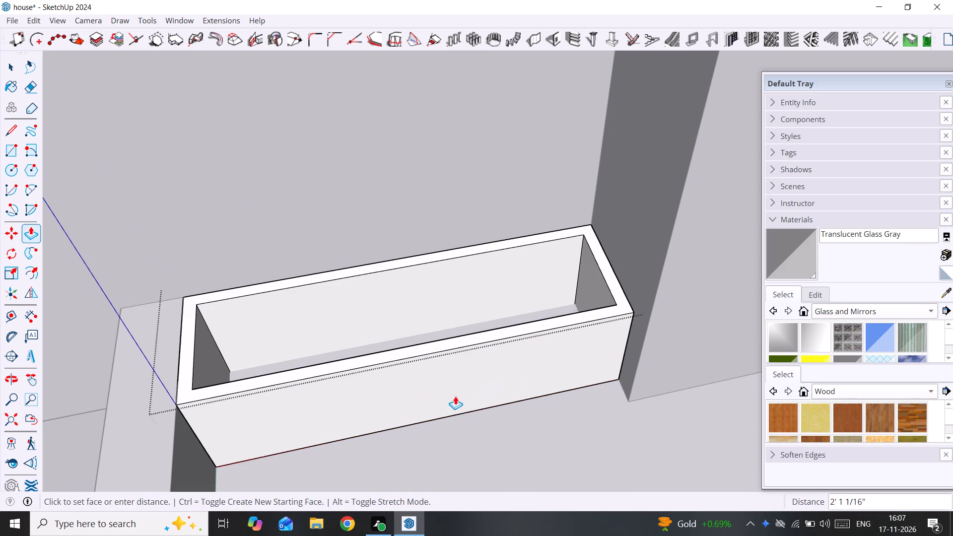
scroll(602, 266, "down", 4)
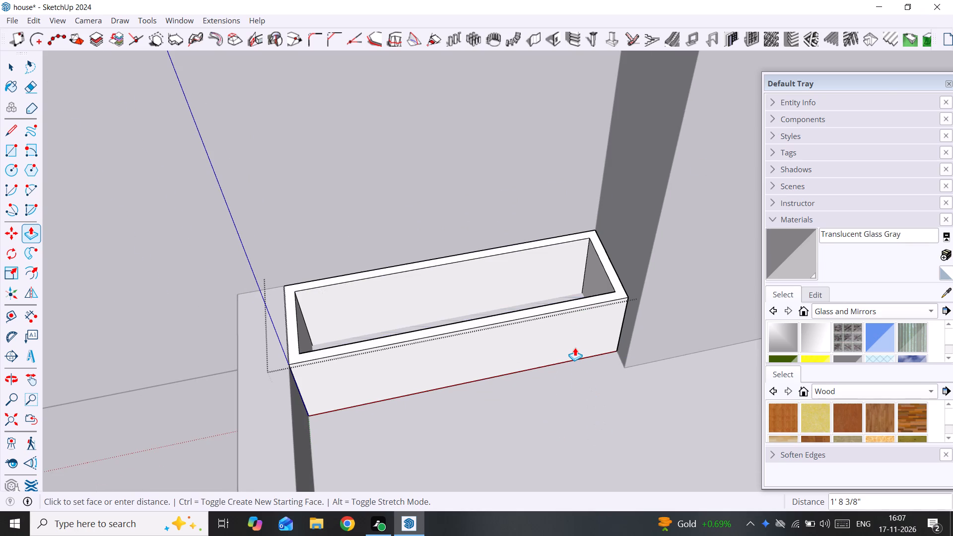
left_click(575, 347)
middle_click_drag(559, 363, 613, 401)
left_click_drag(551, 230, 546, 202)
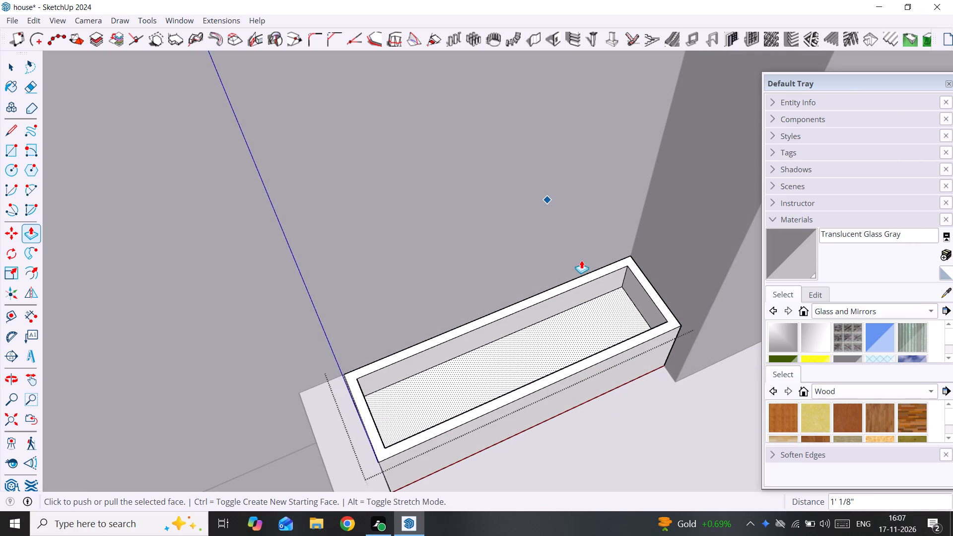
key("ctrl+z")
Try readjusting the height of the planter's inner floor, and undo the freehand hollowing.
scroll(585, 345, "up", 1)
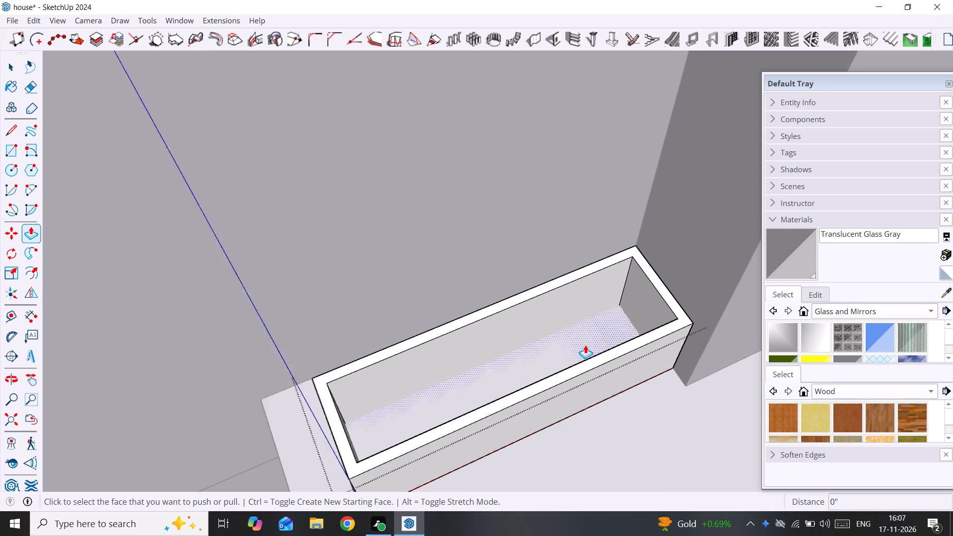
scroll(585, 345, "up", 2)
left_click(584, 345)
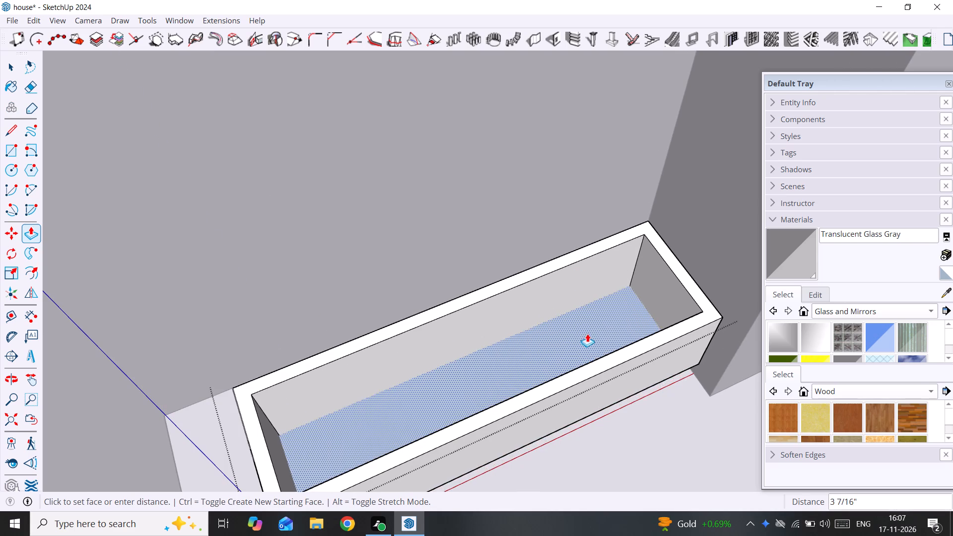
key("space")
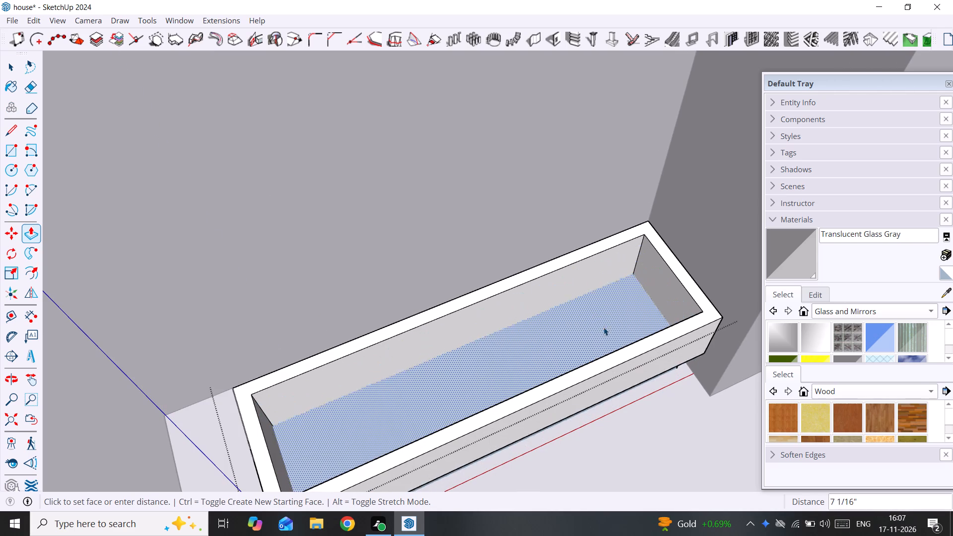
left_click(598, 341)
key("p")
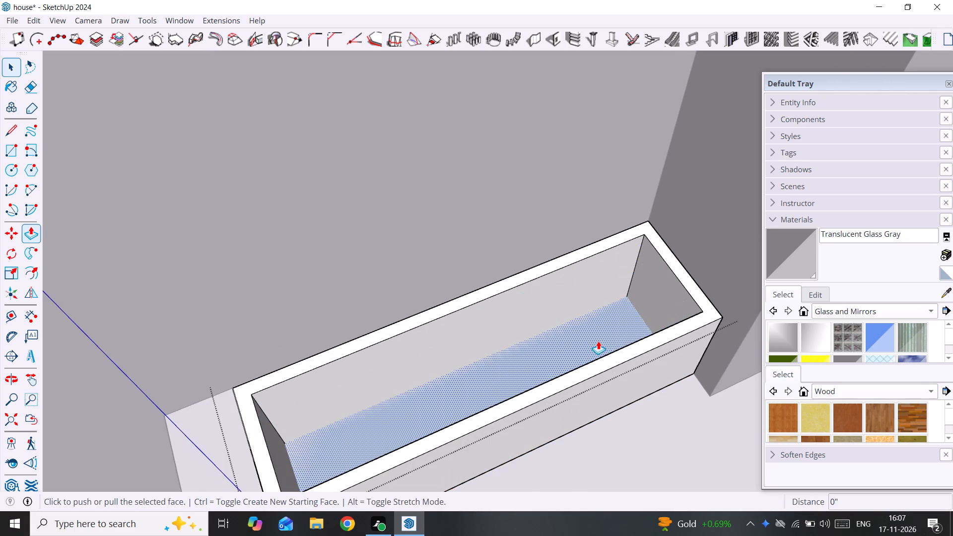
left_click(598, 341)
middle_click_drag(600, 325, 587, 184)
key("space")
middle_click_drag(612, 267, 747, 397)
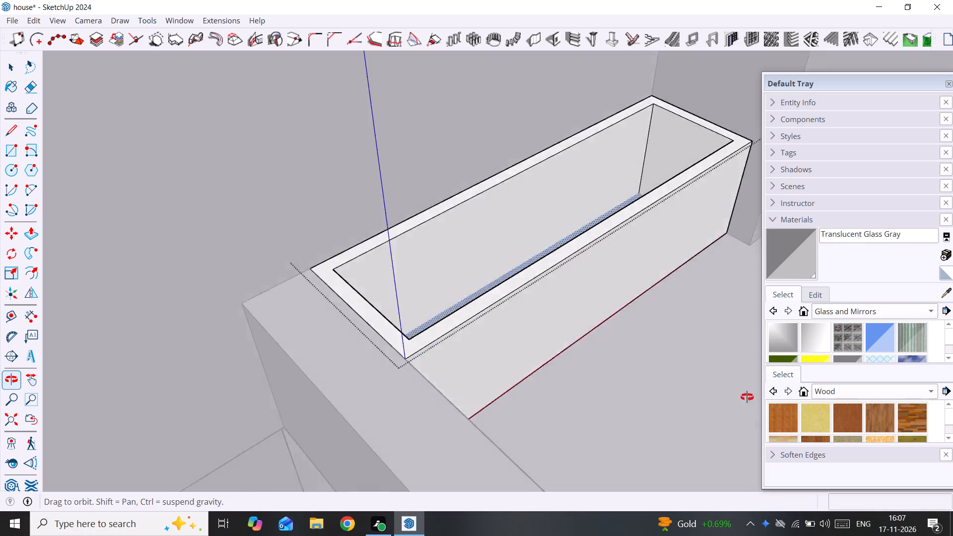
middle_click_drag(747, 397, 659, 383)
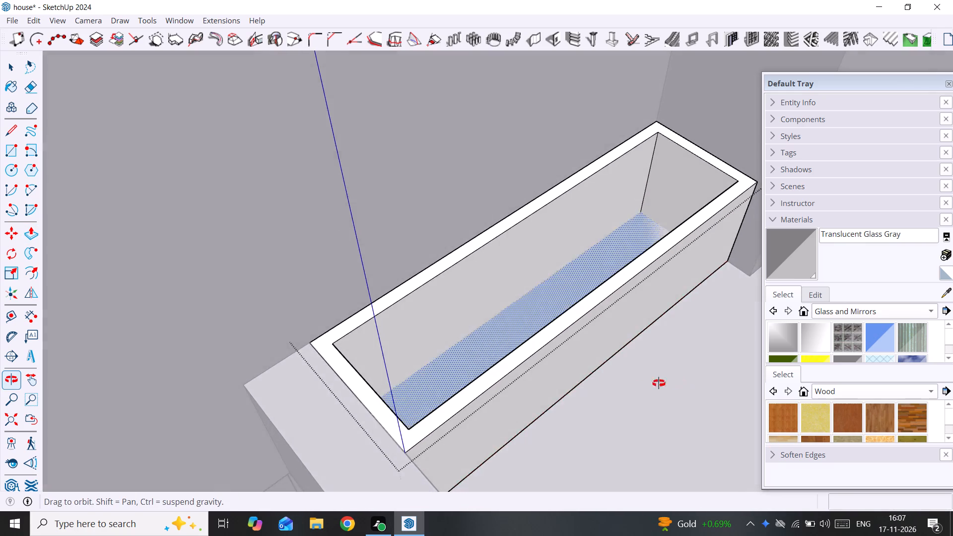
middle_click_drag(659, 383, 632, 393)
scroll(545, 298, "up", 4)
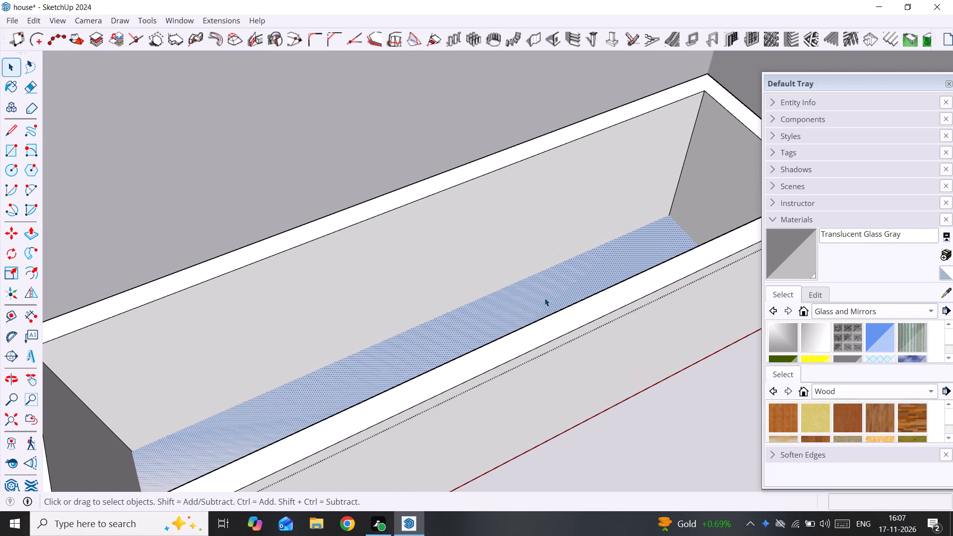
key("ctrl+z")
Push the inner top face down 1' 4" to hollow out the planter.
left_click(547, 288)
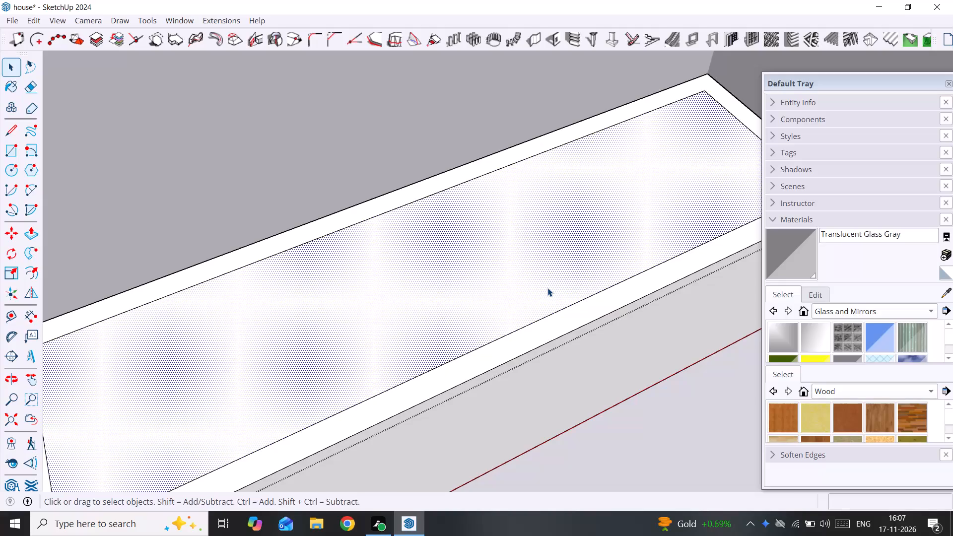
key("p")
left_click(547, 288)
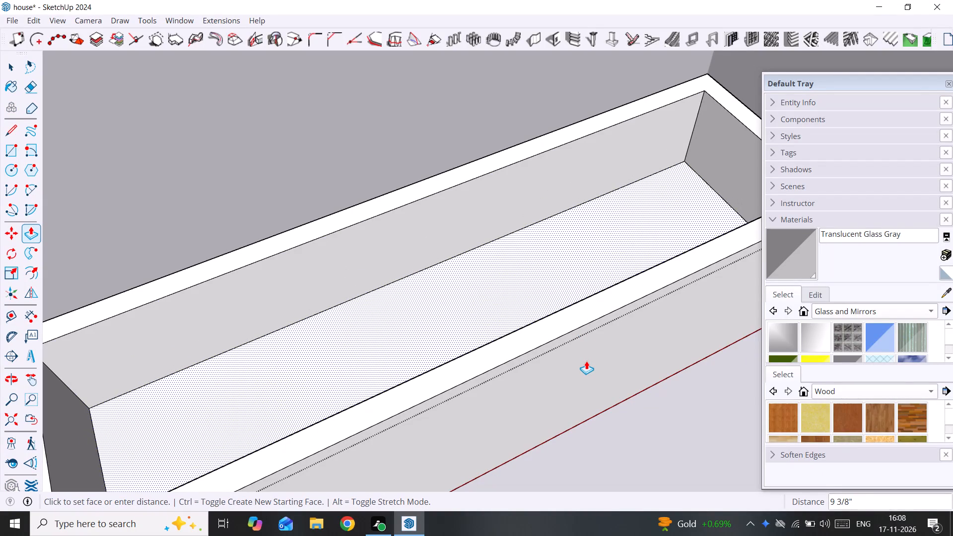
type("1'4\"")
key("Return")
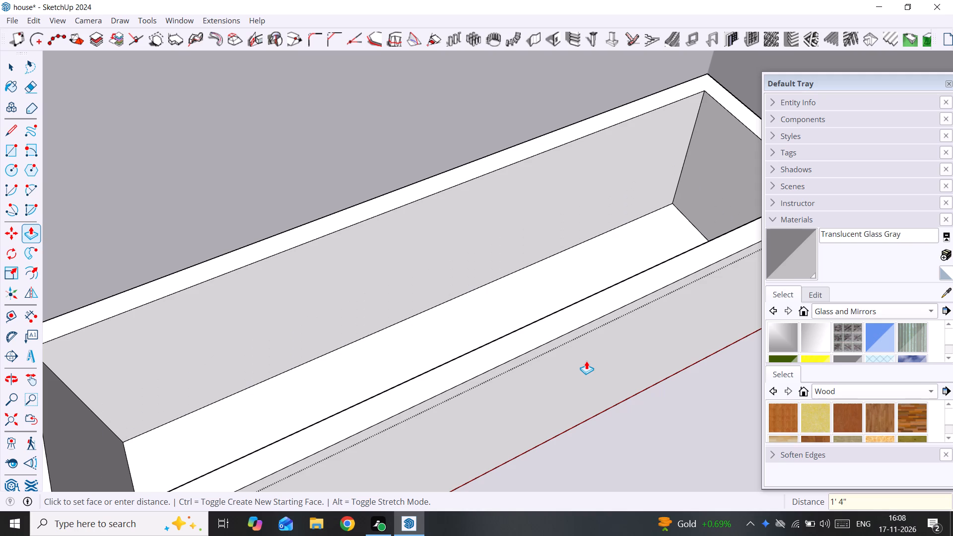
Scale the planter's inner floor uniformly to about 0.96 from its back corner beside the return wall.
scroll(608, 139, "down", 12)
middle_click_drag(636, 192, 635, 216)
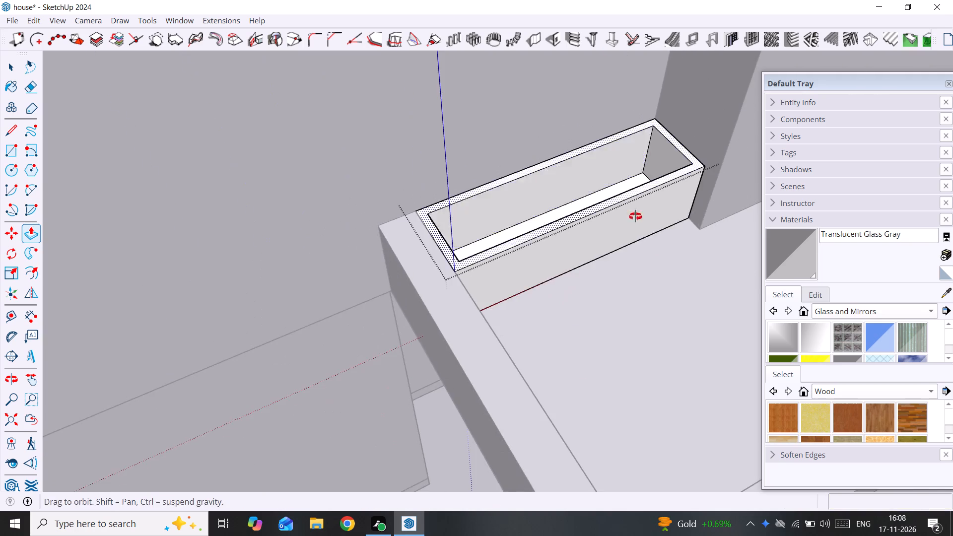
middle_click_drag(635, 216, 636, 284)
key("space")
left_click(615, 301)
double_click(615, 301)
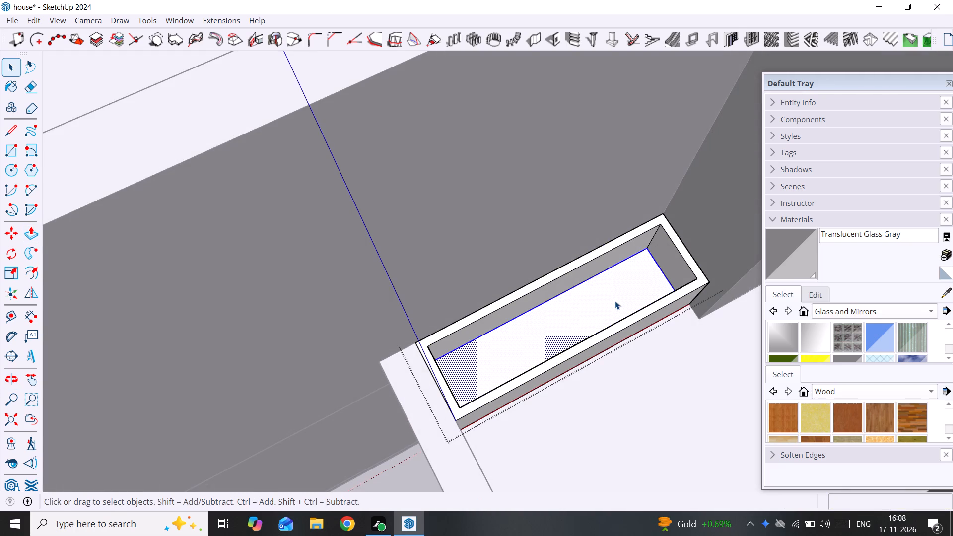
right_click(615, 301)
left_click(583, 327)
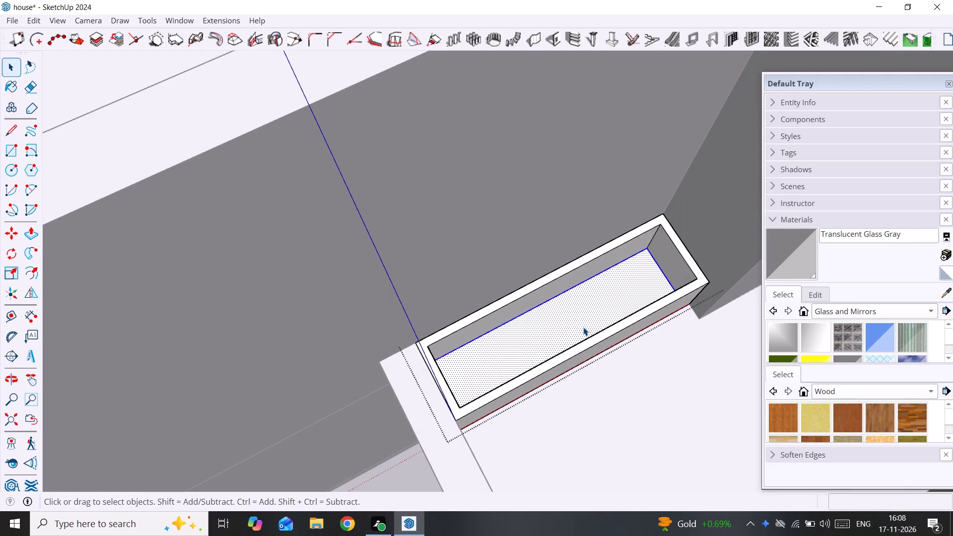
double_click(583, 327)
key("s")
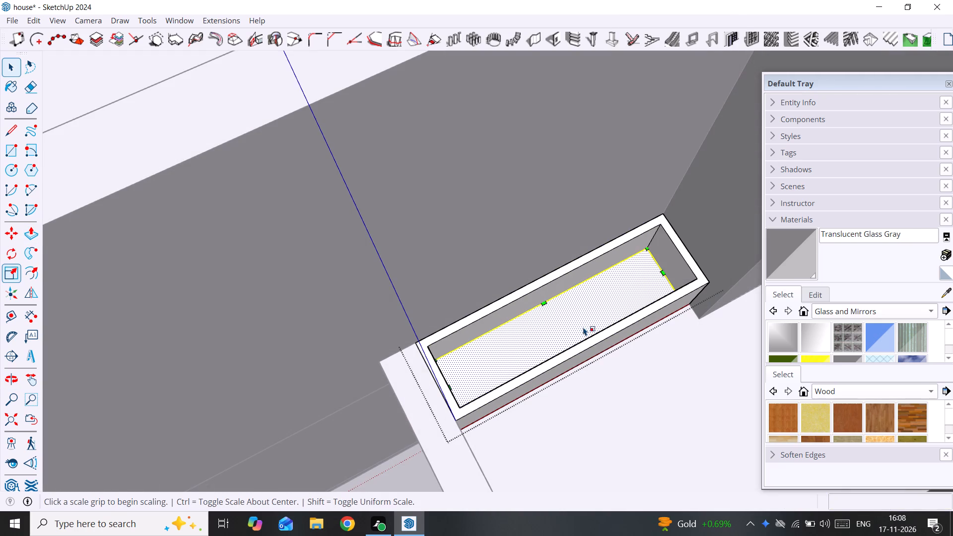
scroll(563, 329, "up", 3)
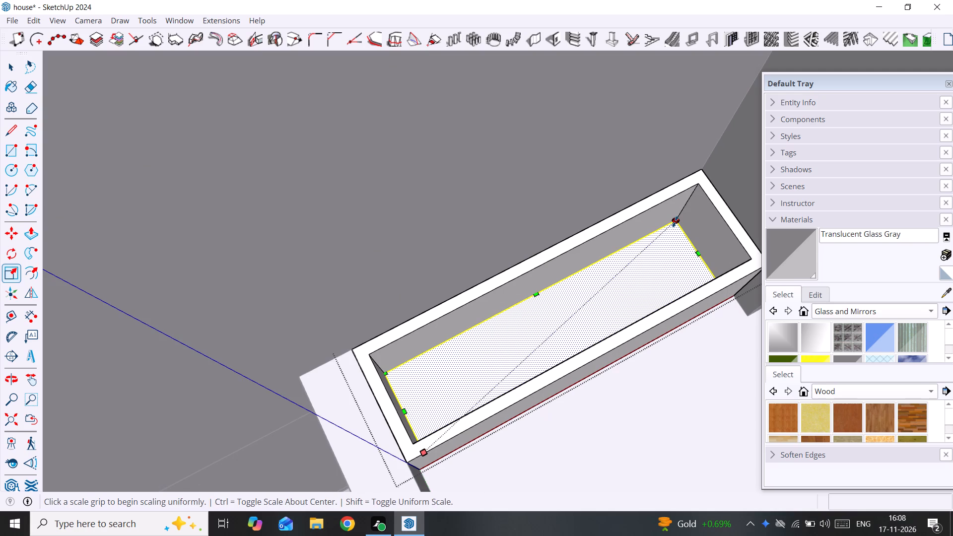
left_click_drag(675, 221, 669, 231)
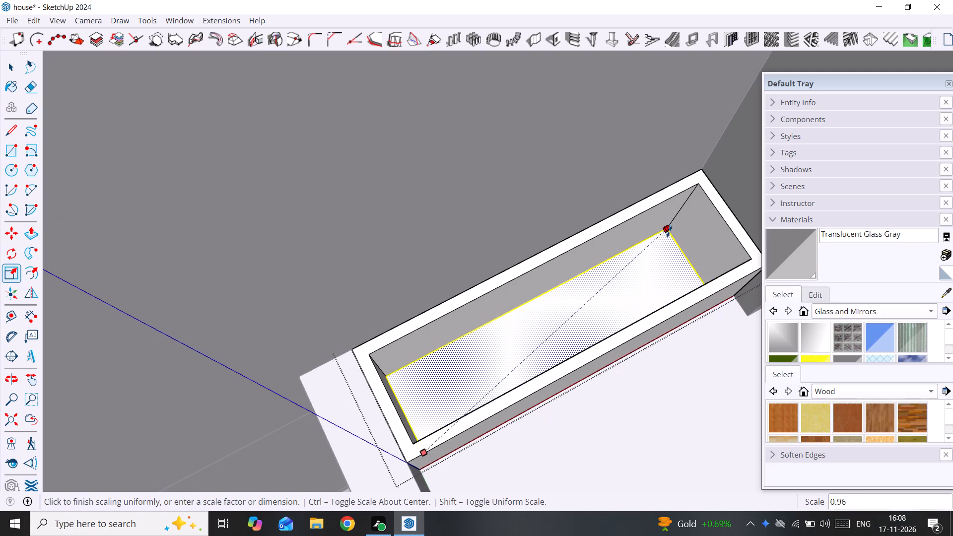
left_click_drag(669, 231, 668, 234)
Scale the planter's inner floor slightly smaller from the diagonally opposite corner beside the short parapet, tapering the inner walls.
scroll(676, 292, "up", 1)
middle_click_drag(676, 292, 551, 310)
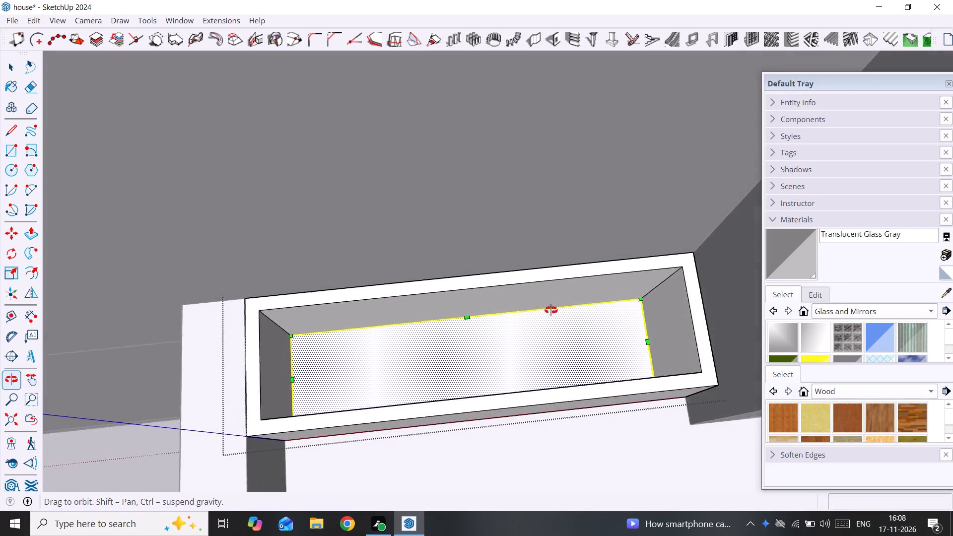
middle_click_drag(551, 310, 279, 337)
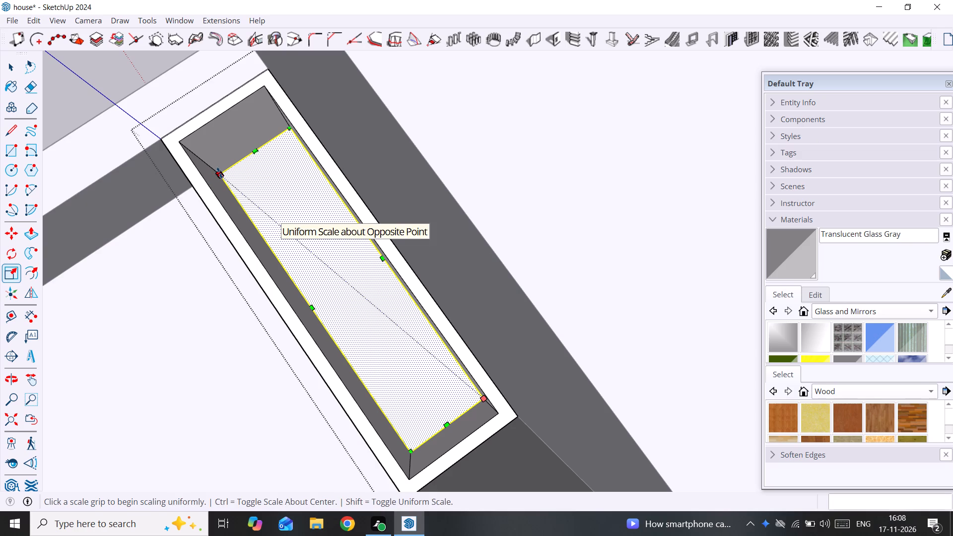
left_click_drag(220, 173, 228, 177)
middle_click_drag(273, 212, 328, 196)
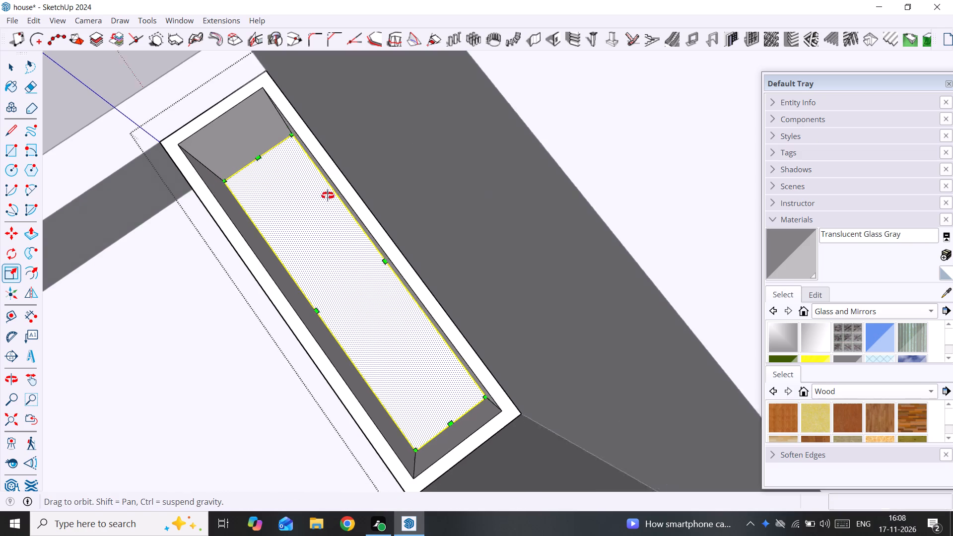
middle_click_drag(328, 196, 575, 163)
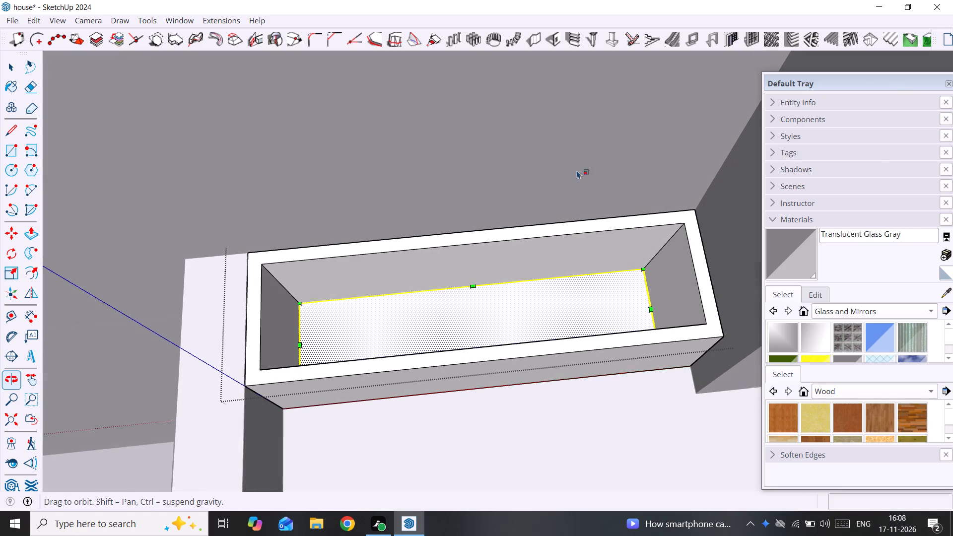
Scale the planter's inner floor uniformly to about 0.95 from the corner beside the return wall, and again from the diagonally opposite corner.
left_click_drag(644, 270, 639, 274)
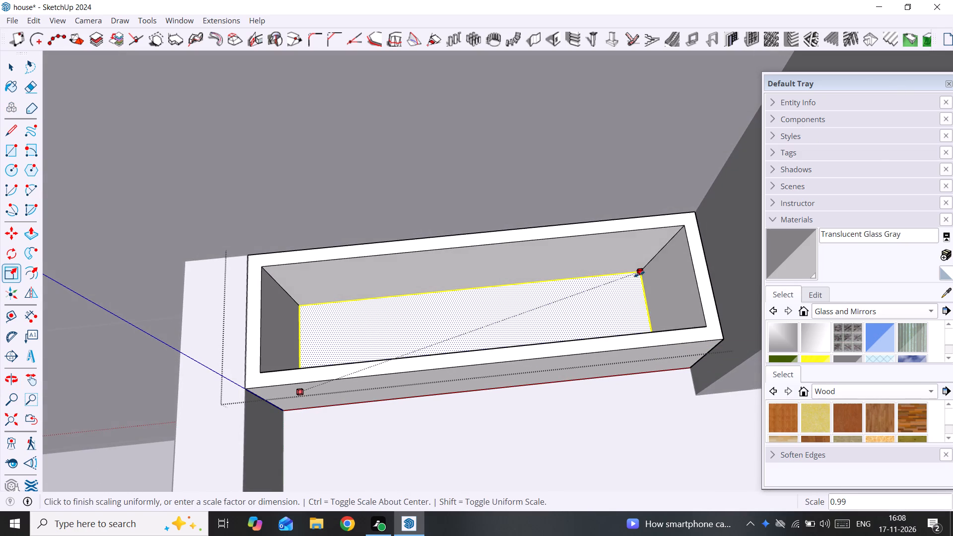
left_click_drag(639, 274, 630, 281)
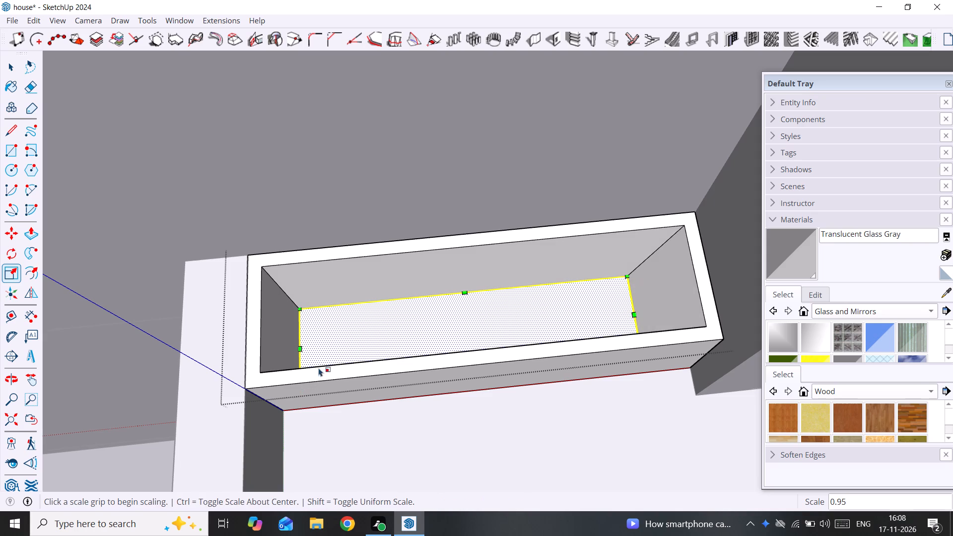
middle_click_drag(319, 368, 283, 442)
left_click_drag(286, 401, 304, 395)
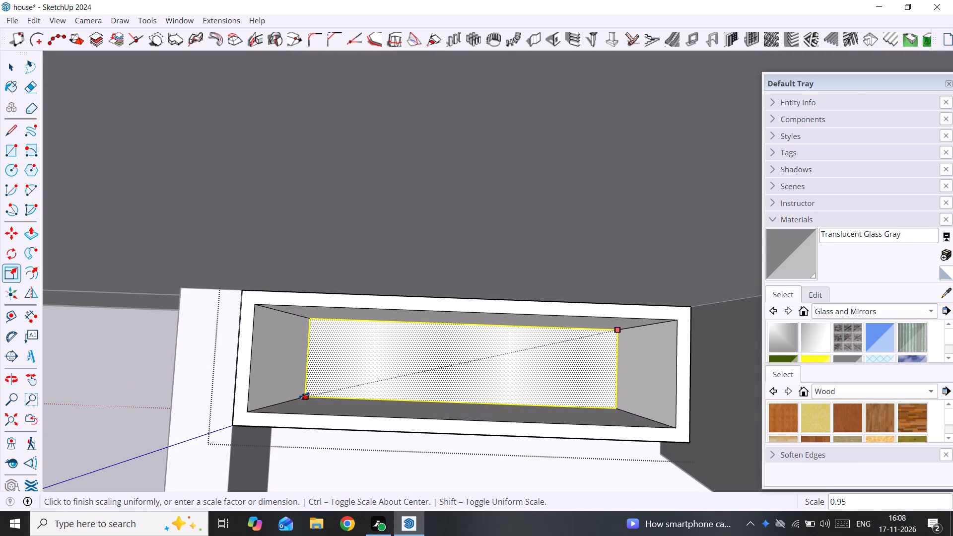
left_click_drag(304, 395, 307, 395)
scroll(359, 400, "down", 4)
middle_click_drag(385, 391, 422, 313)
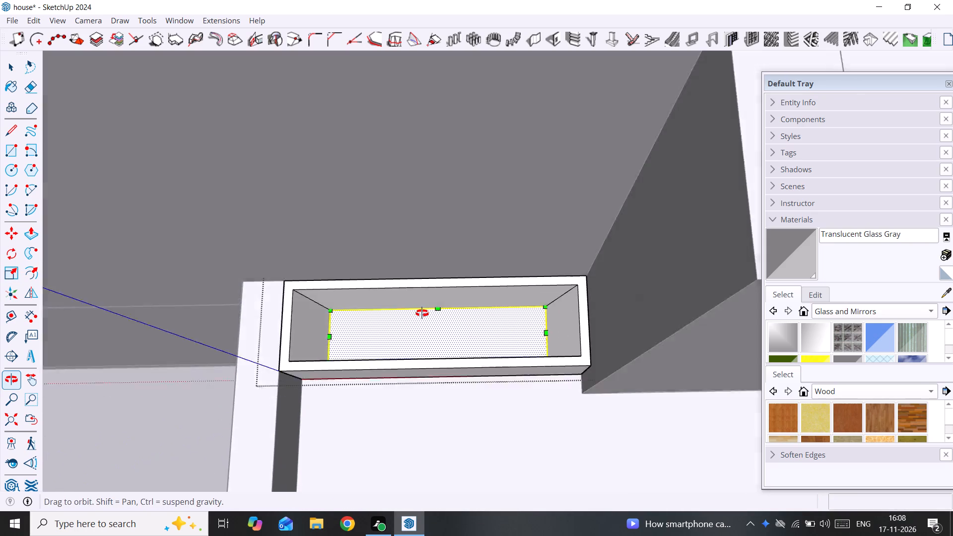
middle_click_drag(422, 313, 467, 301)
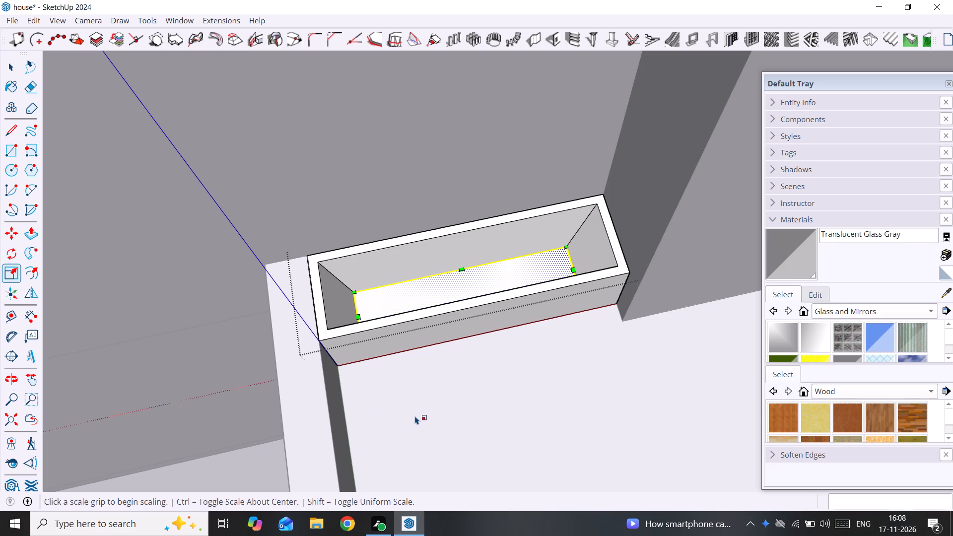
key("space")
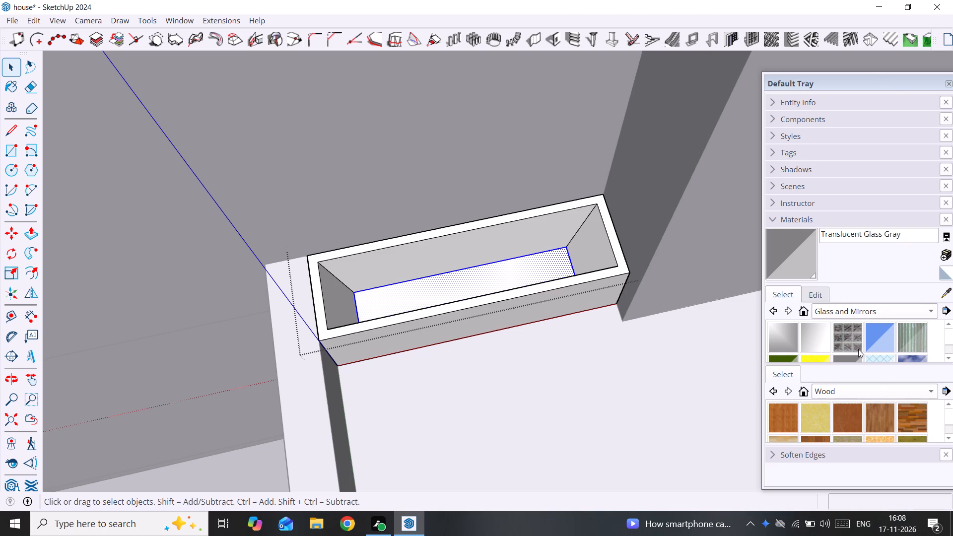
Browse the Wood material collection for a finish for the planter's interior.
scroll(886, 420, "down", 3)
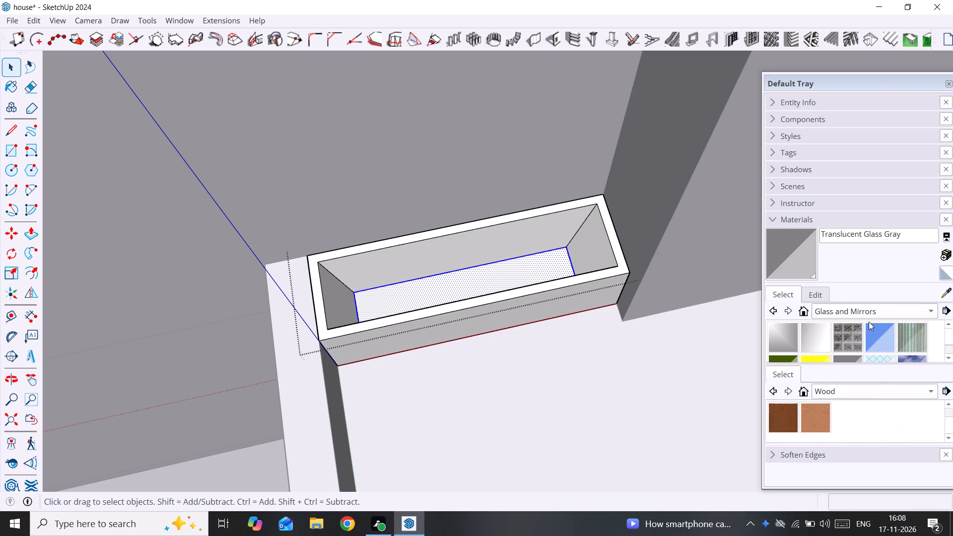
left_click(876, 313)
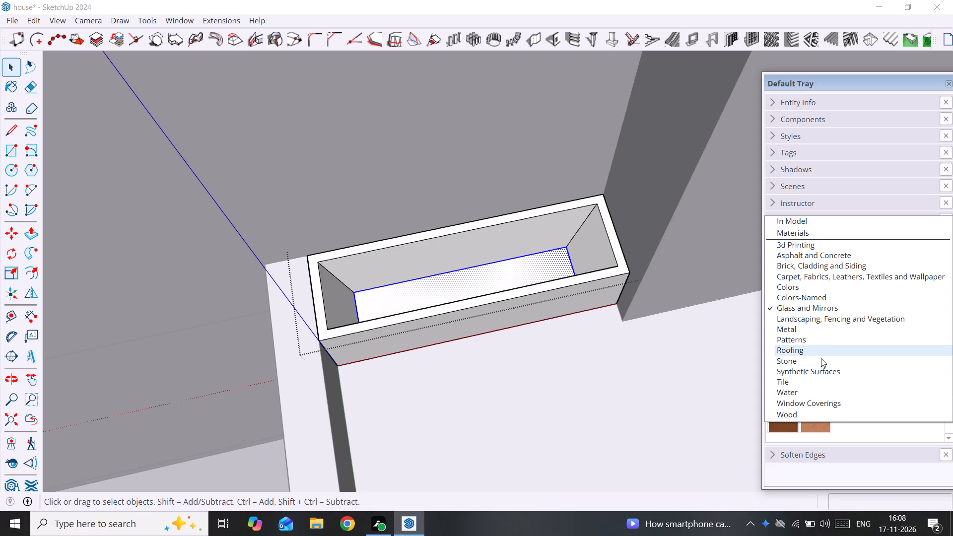
left_click(815, 411)
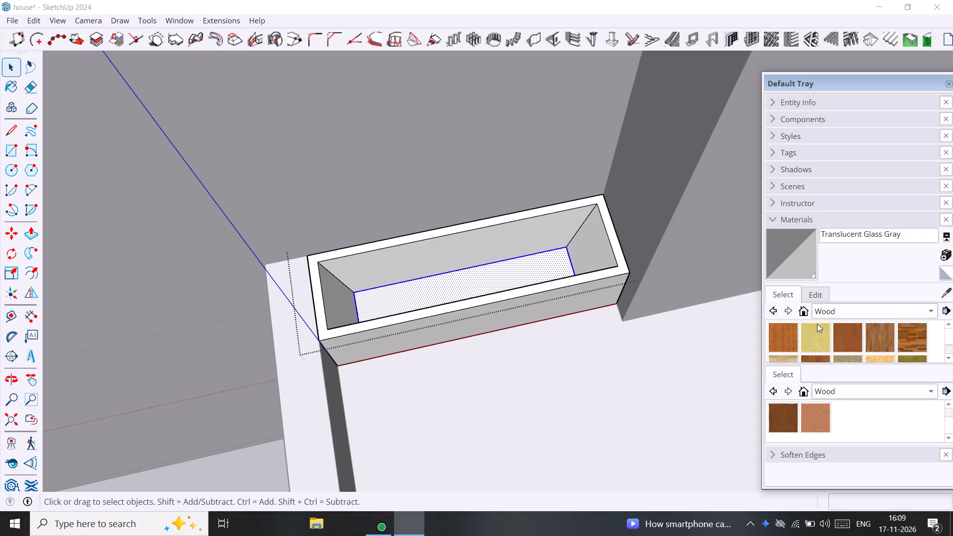
scroll(820, 318, "down", 6)
scroll(822, 358, "down", 3)
scroll(822, 359, "up", 3)
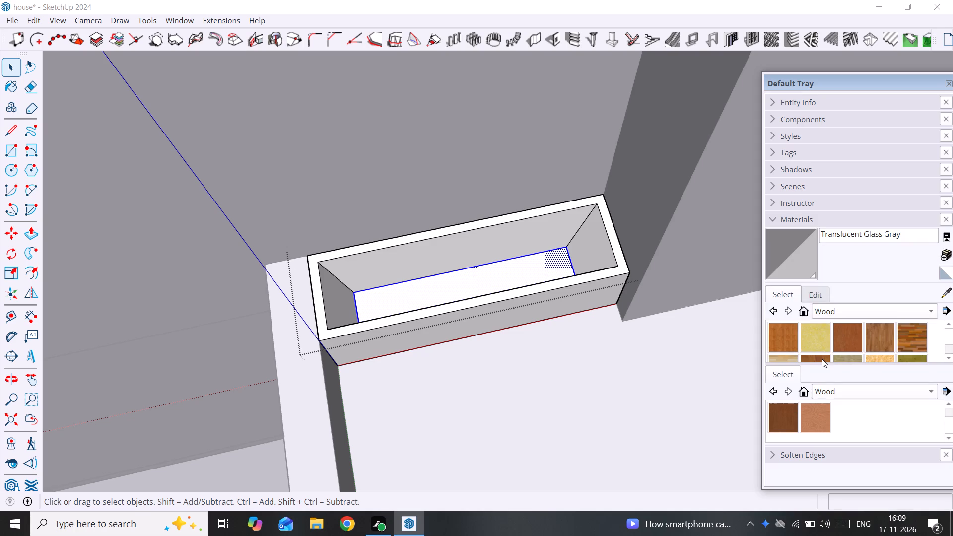
scroll(822, 359, "down", 2)
scroll(822, 359, "up", 3)
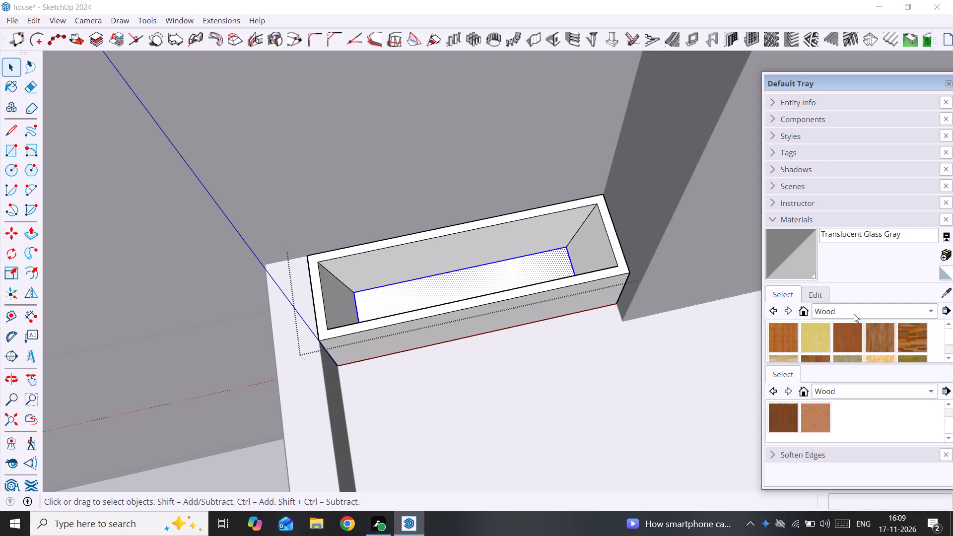
Switch the material browser to the Colors collection.
left_click(854, 314)
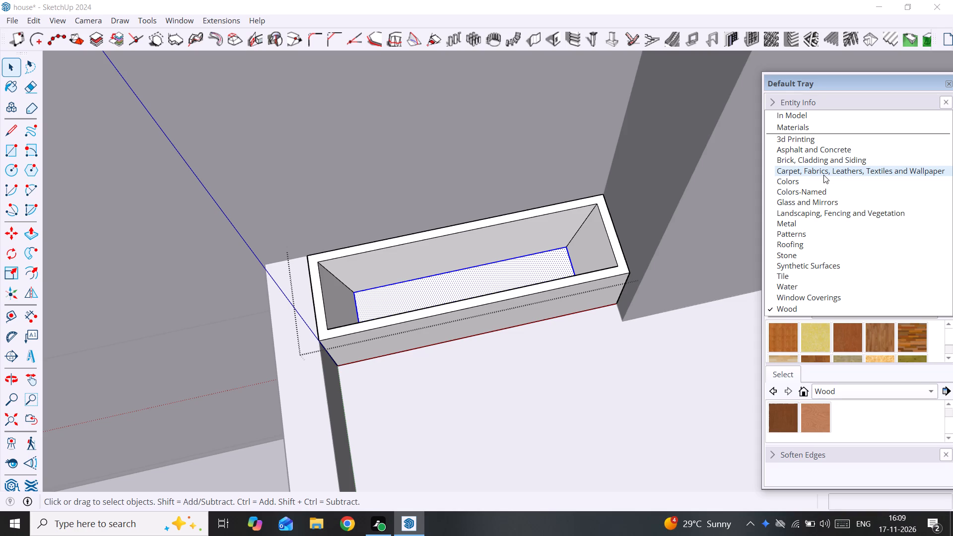
left_click(823, 175)
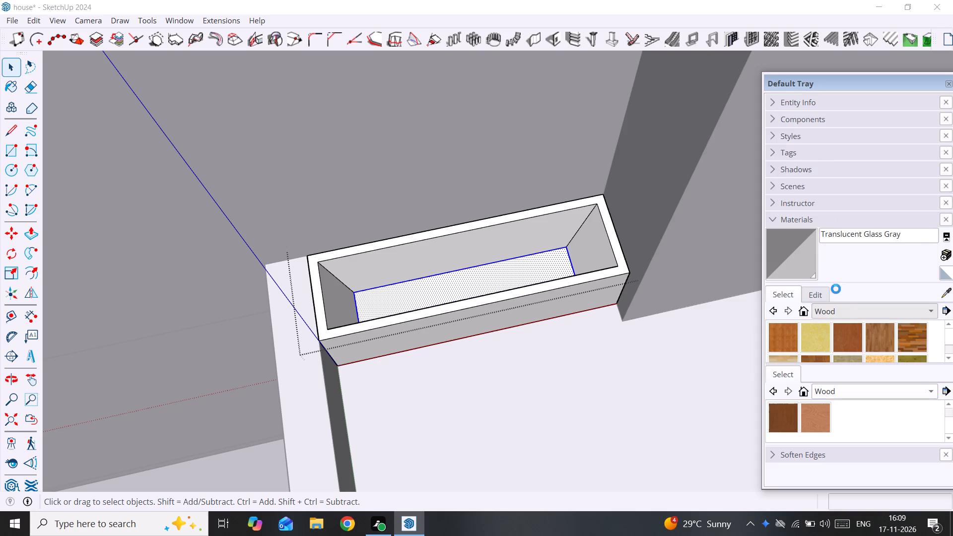
left_click(841, 315)
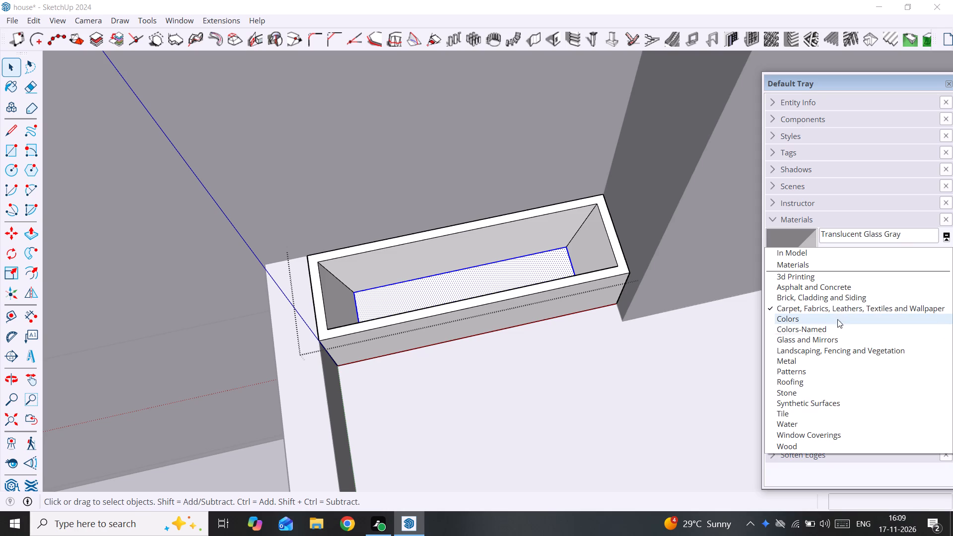
left_click(837, 319)
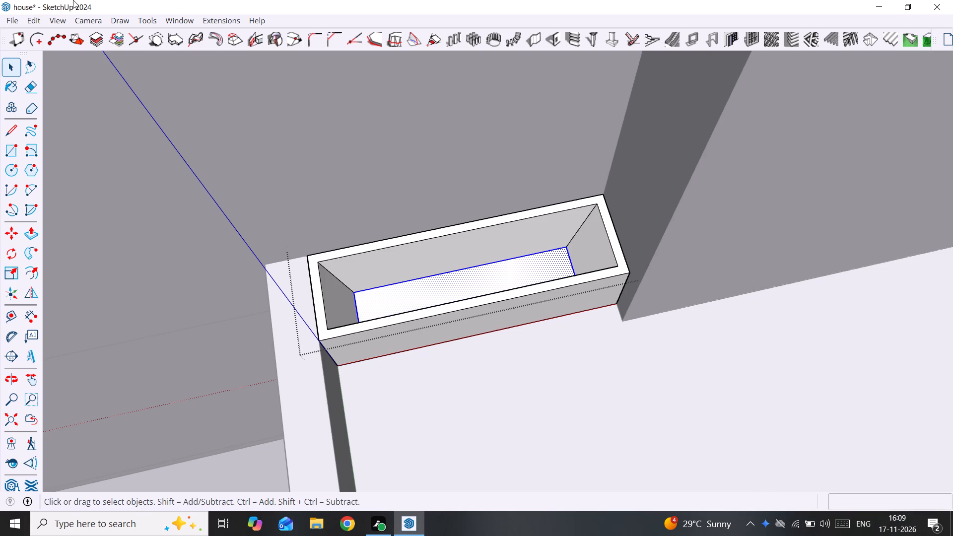
Bring the Default Tray back into view.
left_click(216, 18)
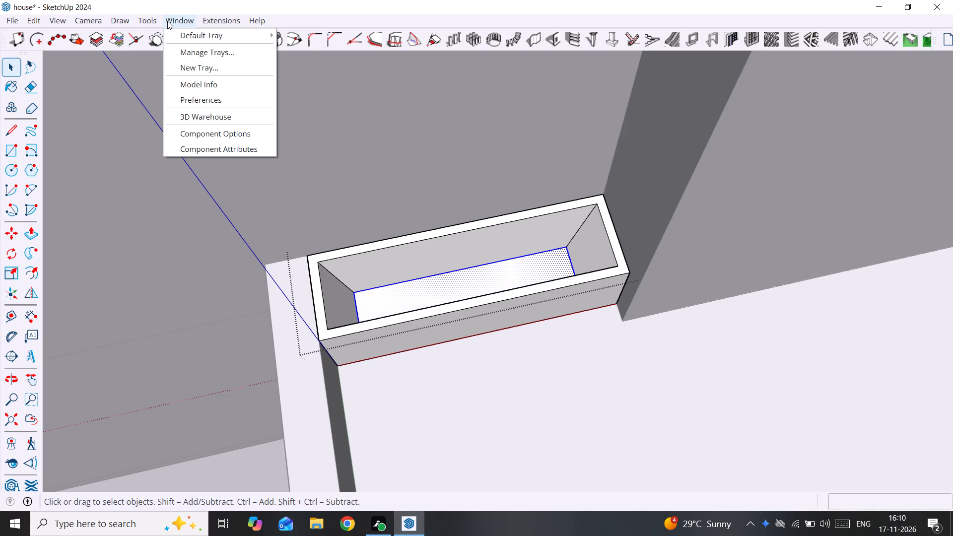
left_click(188, 32)
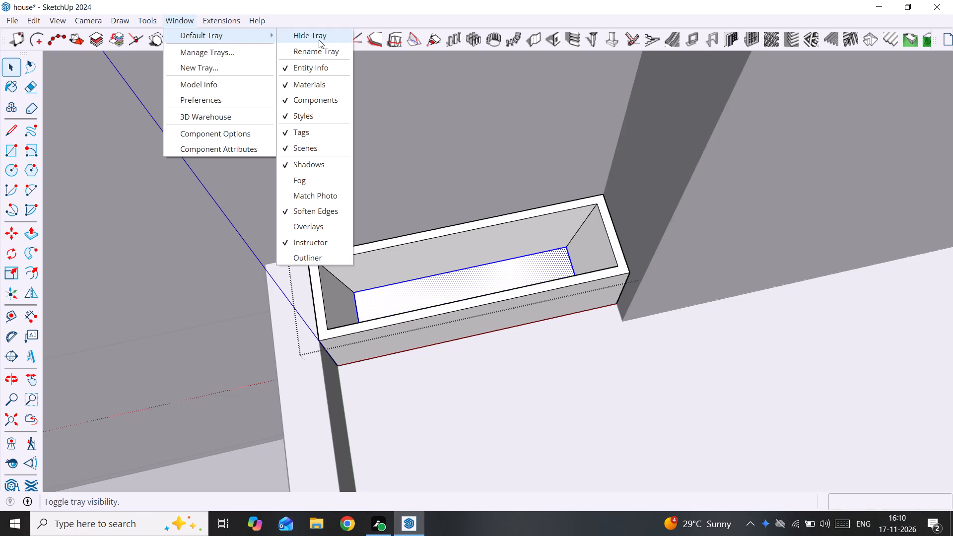
left_click(319, 40)
left_click(196, 25)
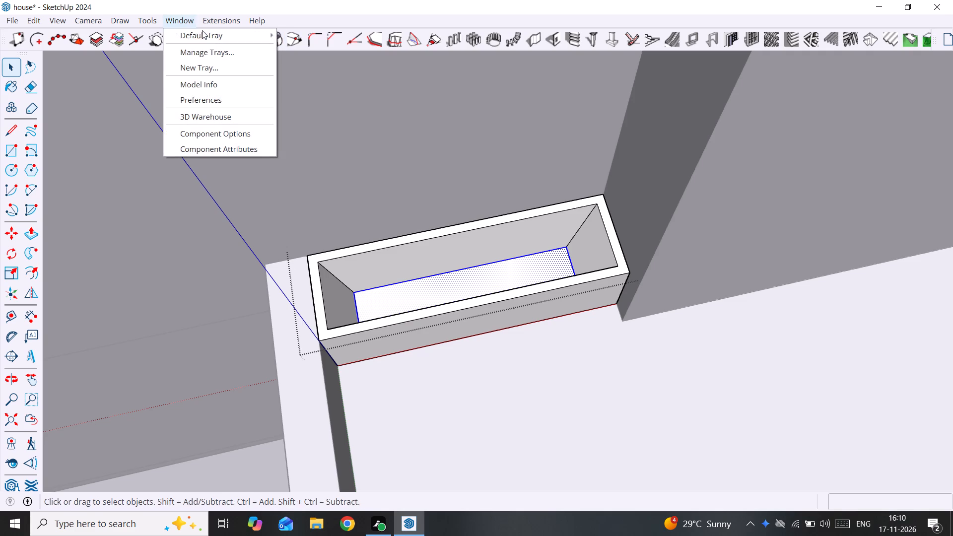
left_click(205, 33)
left_click(295, 31)
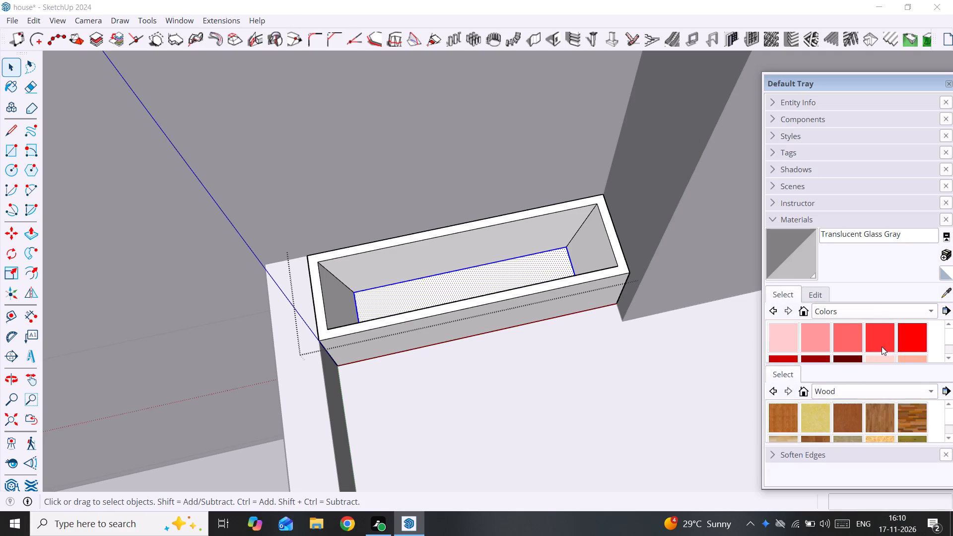
Look through the Colors collection for a brown shade for the planter's interior.
scroll(882, 346, "down", 8)
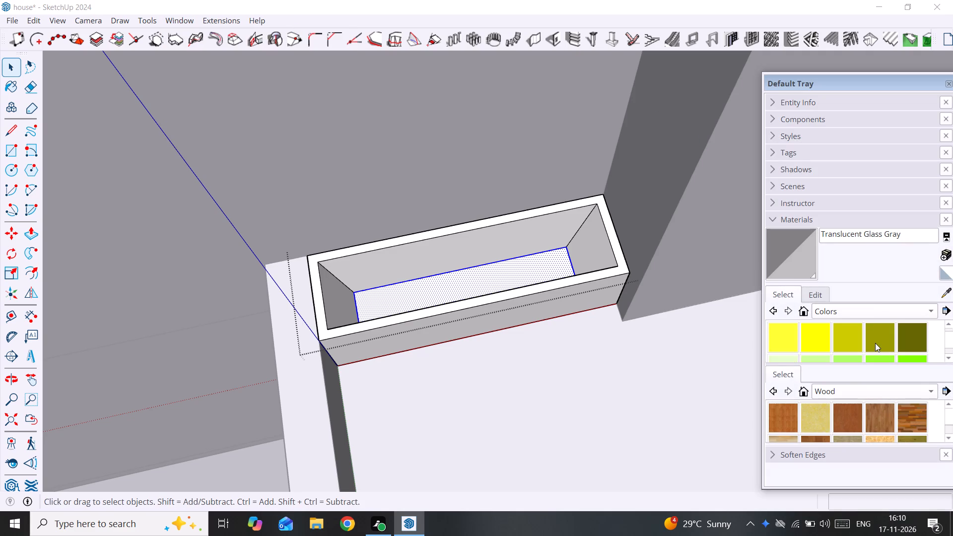
scroll(875, 343, "up", 1)
scroll(875, 342, "down", 10)
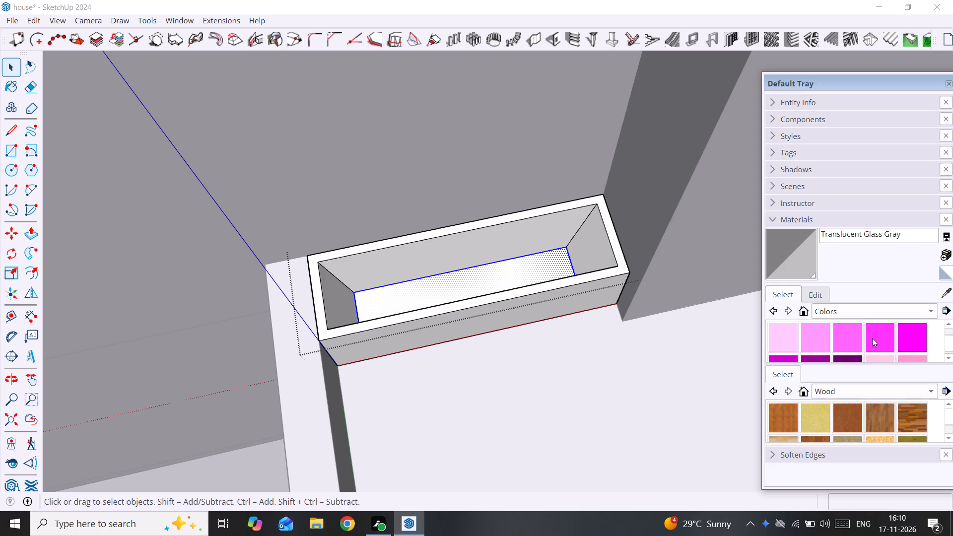
scroll(872, 337, "down", 5)
scroll(872, 337, "up", 4)
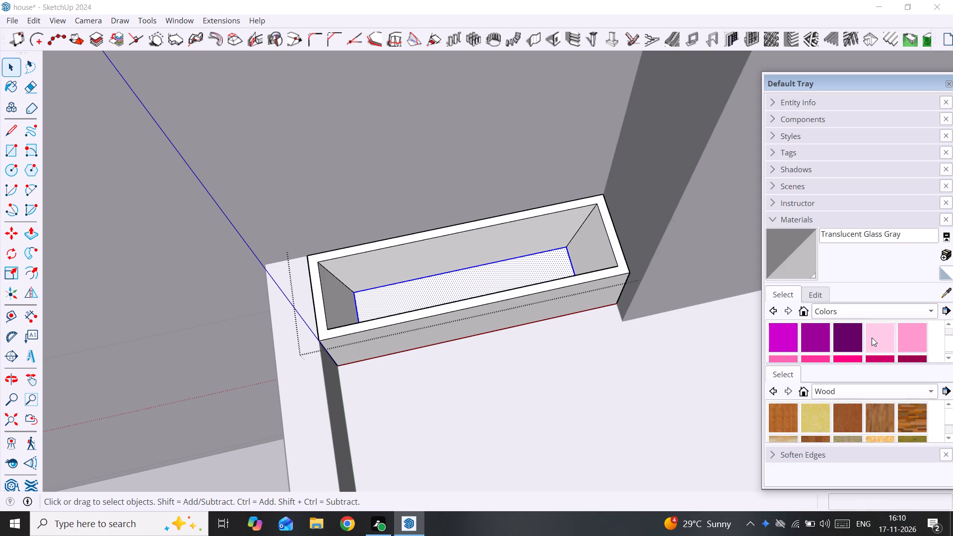
scroll(872, 337, "up", 6)
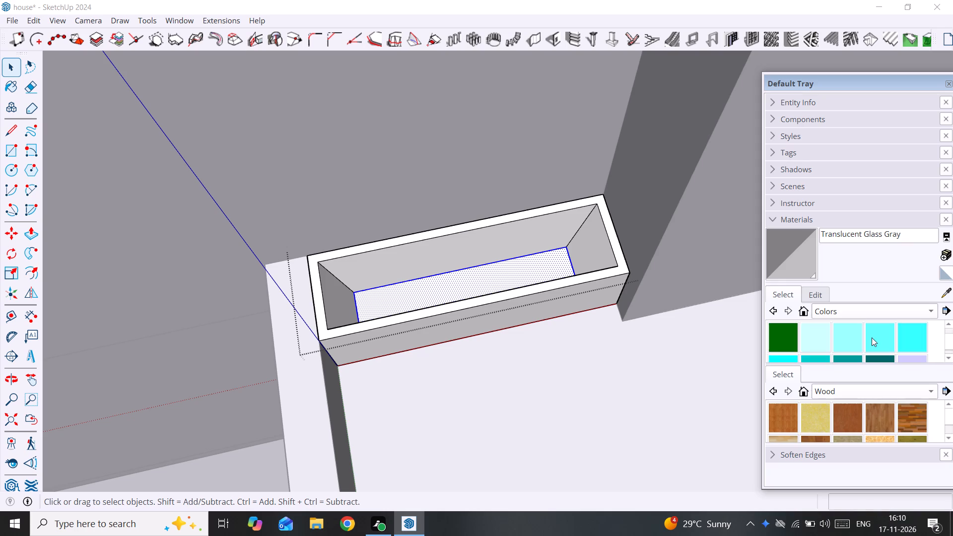
scroll(872, 337, "up", 5)
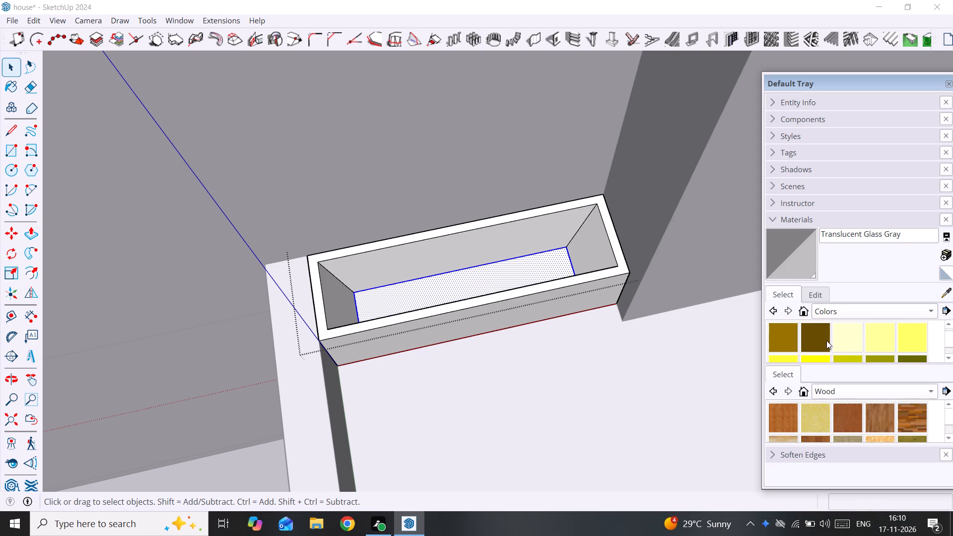
scroll(831, 329, "up", 2)
scroll(833, 329, "down", 1)
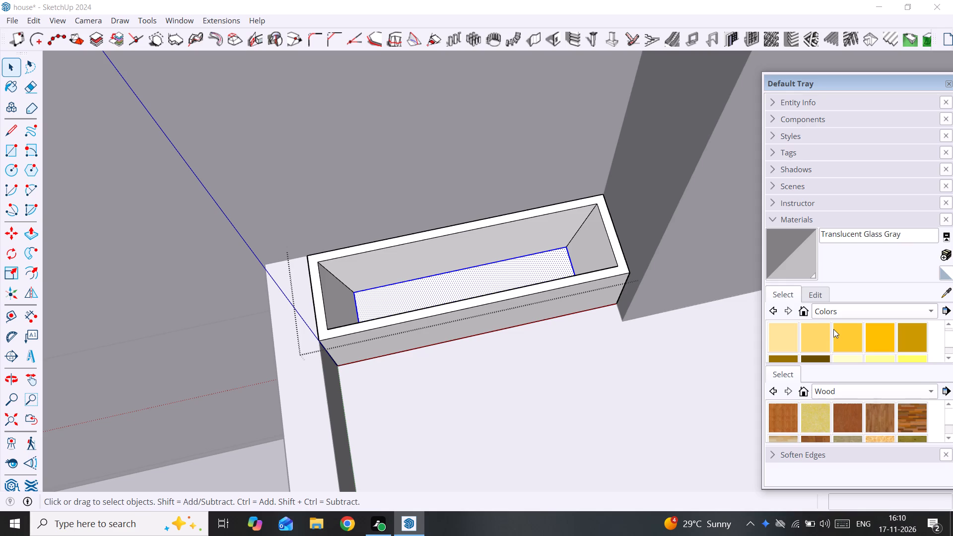
scroll(833, 329, "up", 1)
Paint the planter's inner floor and all four inner walls with the brown Color C07, and finish editing the planter.
left_click(845, 330)
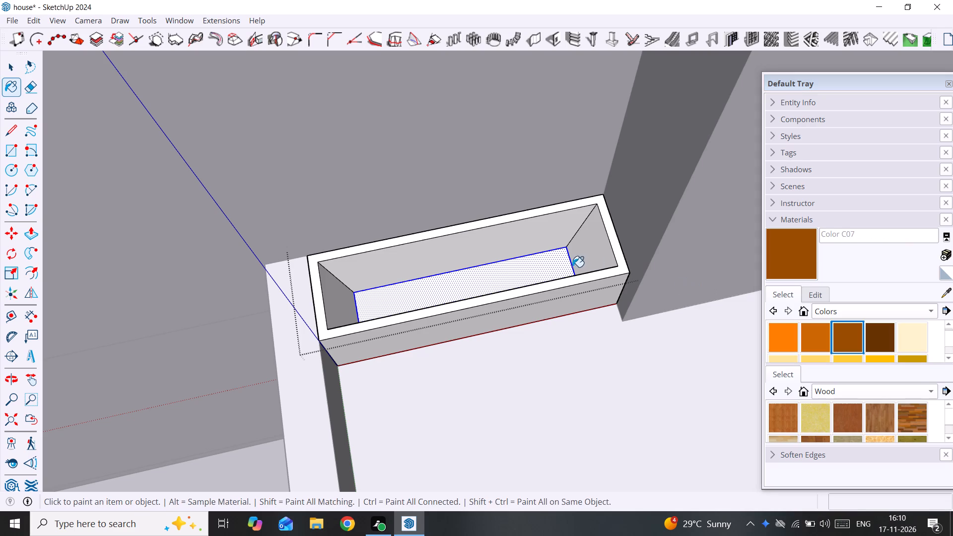
left_click(562, 267)
scroll(338, 298, "up", 2)
left_click(337, 298)
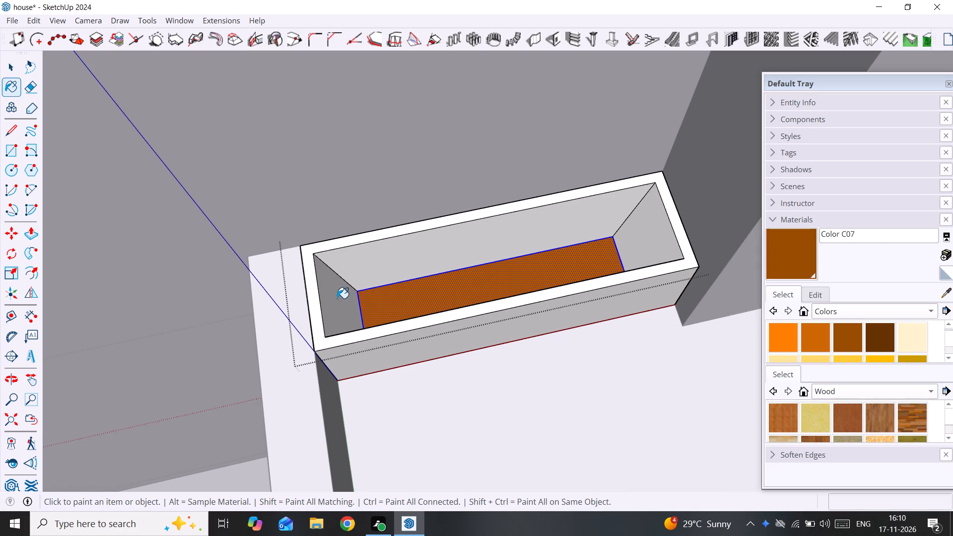
left_click(383, 259)
left_click(645, 237)
middle_click_drag(539, 299, 727, 315)
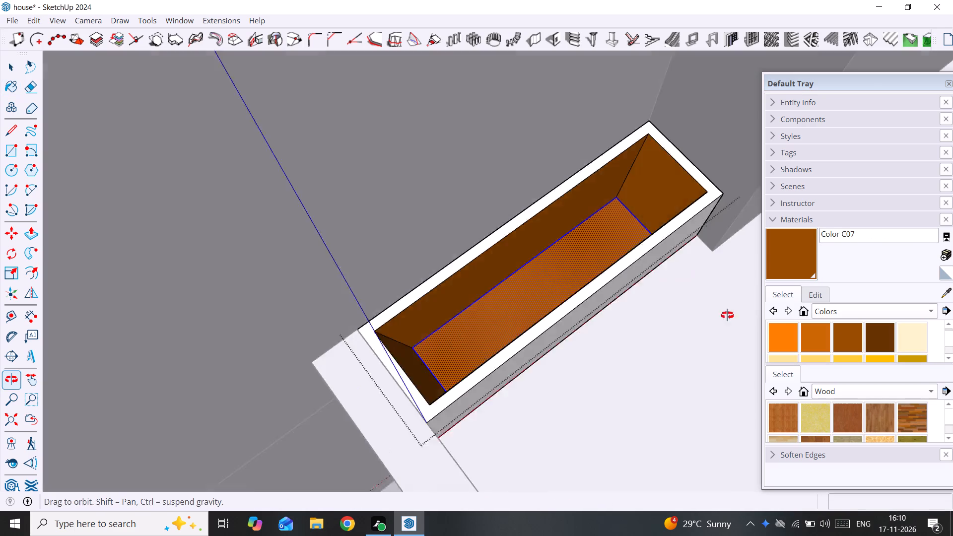
middle_click_drag(727, 315, 860, 338)
scroll(657, 266, "up", 4)
left_click(636, 258)
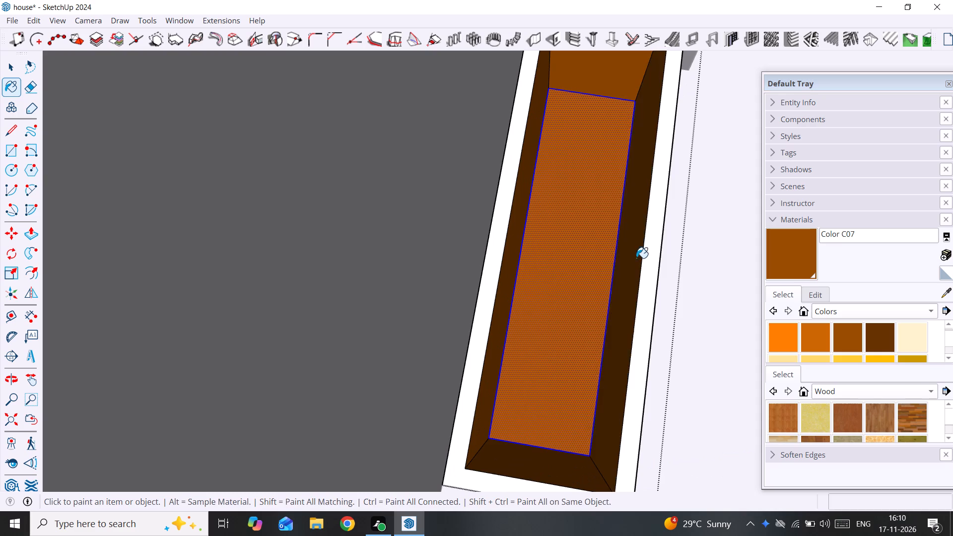
middle_click_drag(660, 265, 362, 255)
scroll(361, 254, "down", 15)
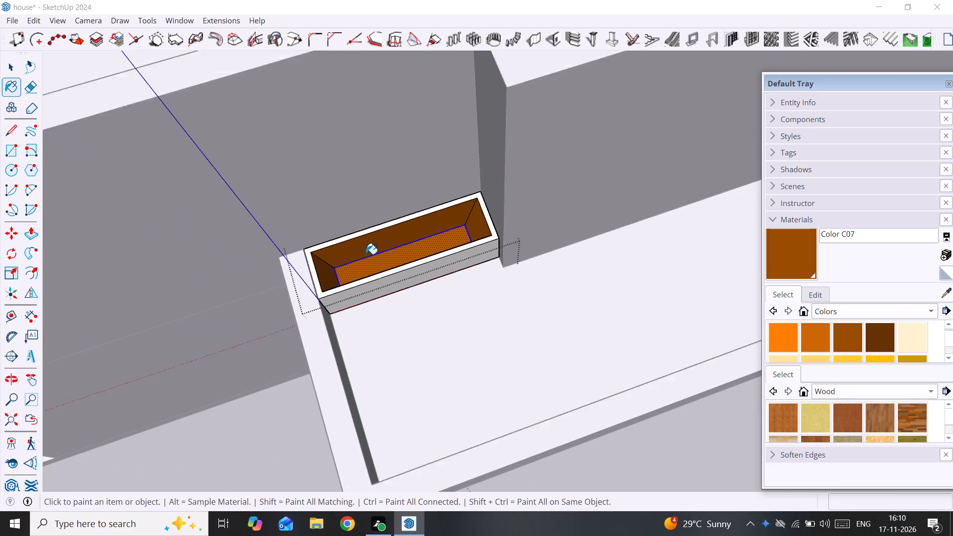
scroll(366, 254, "down", 1)
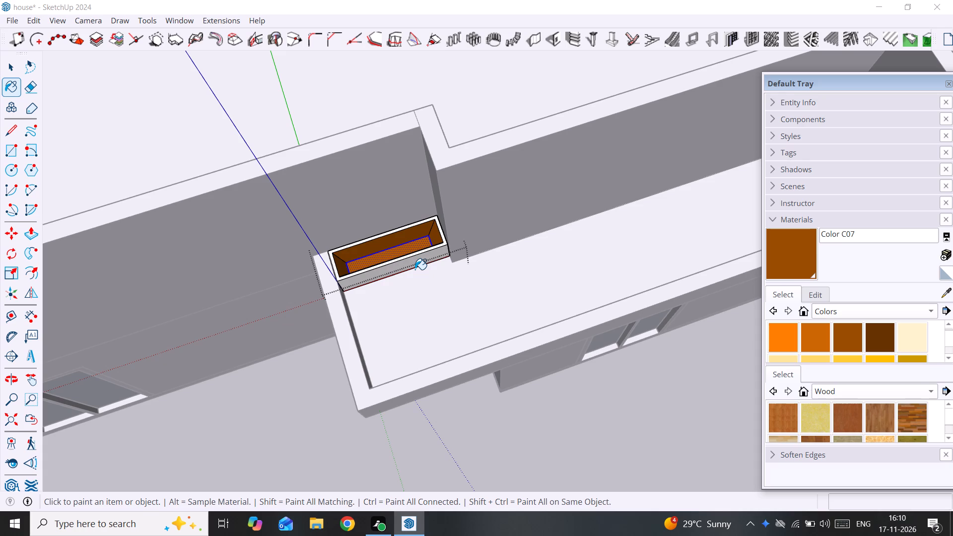
key("space")
scroll(415, 269, "up", 3)
middle_click_drag(372, 220, 366, 212)
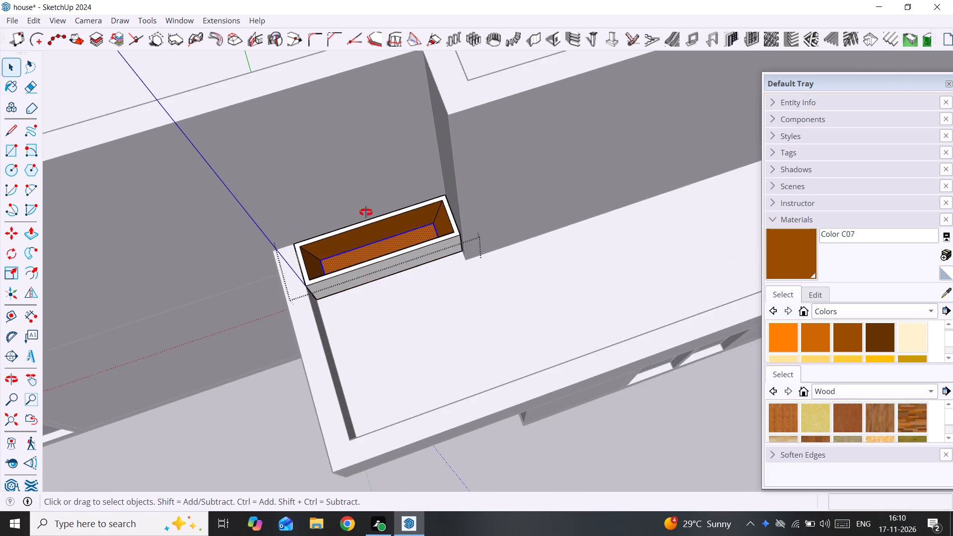
middle_click_drag(366, 212, 357, 157)
left_click(430, 305)
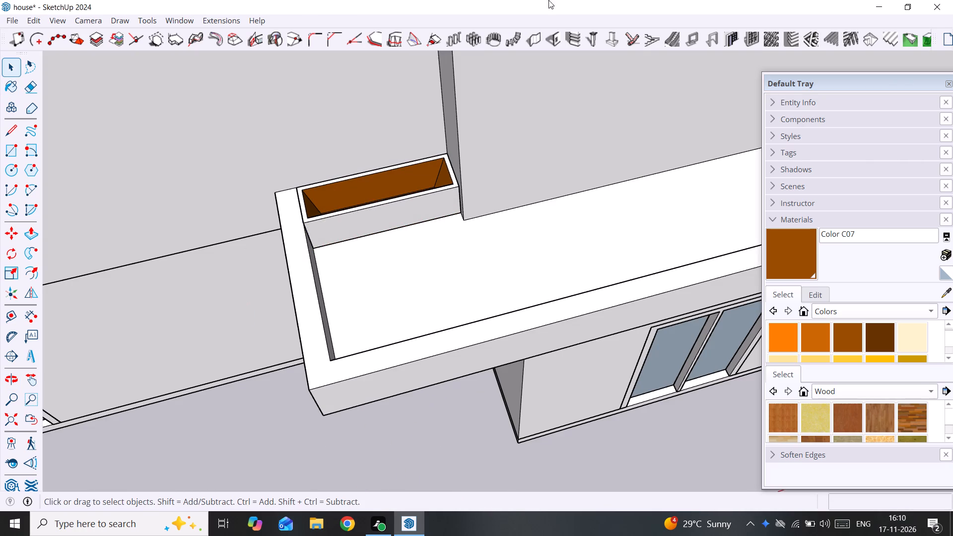
Examine the painted planter in the balcony's inner corner from several angles.
scroll(424, 246, "down", 3)
middle_click_drag(439, 287, 449, 299, "shift")
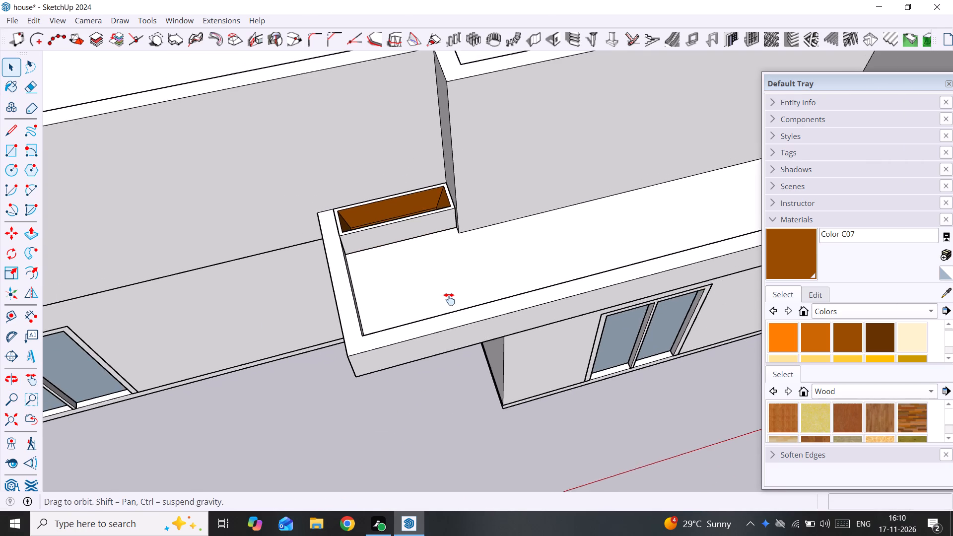
middle_click_drag(449, 299, 451, 378, "shift")
scroll(402, 300, "up", 8)
middle_click_drag(401, 299, 363, 361)
scroll(365, 362, "down", 2)
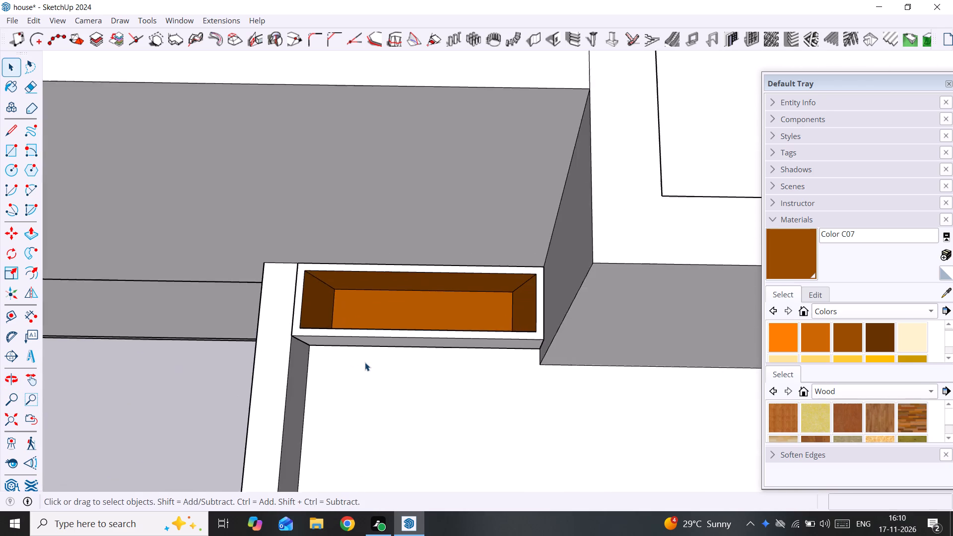
Open the upper-floor group containing the parapet walls and balcony for editing.
scroll(437, 388, "down", 20)
scroll(437, 388, "down", 1)
middle_click_drag(605, 362, 442, 356)
middle_click_drag(440, 340, 482, 140)
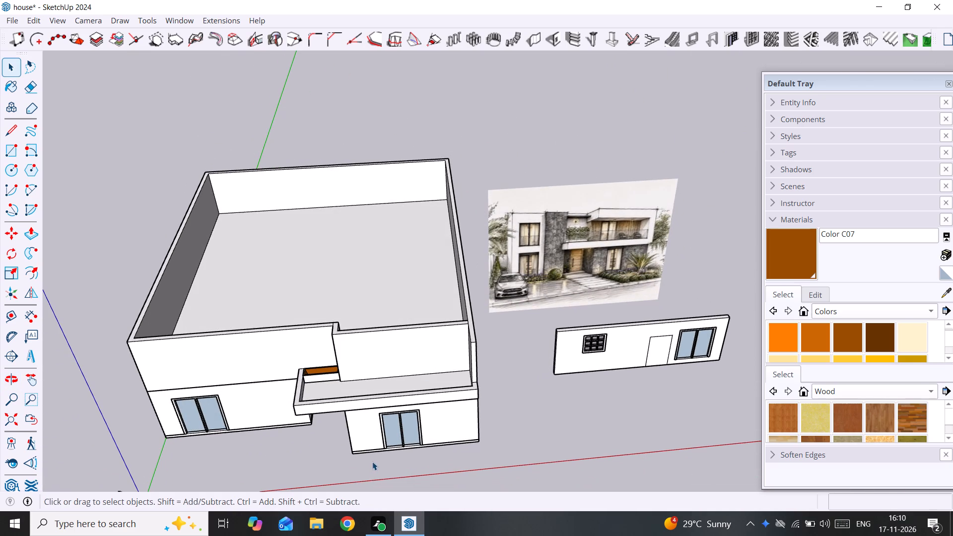
scroll(364, 441, "up", 2)
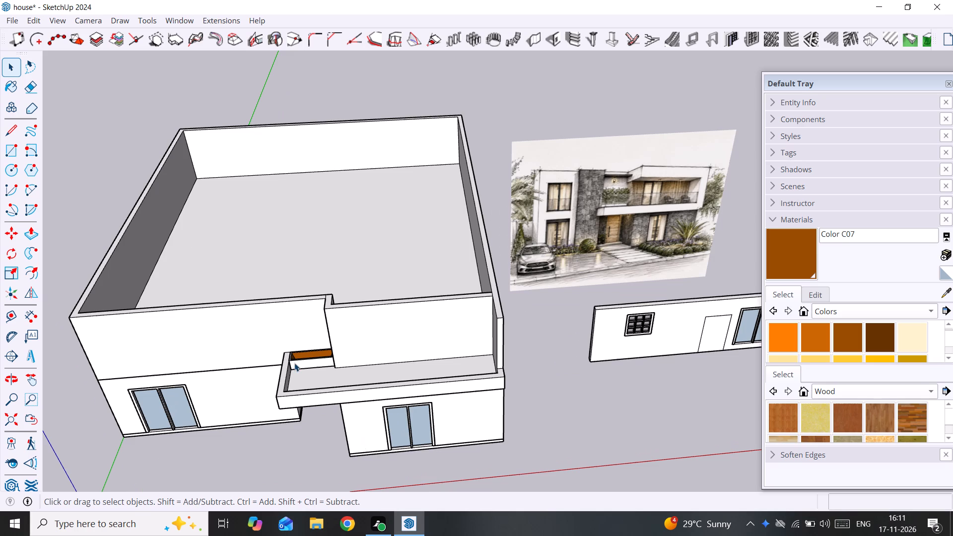
scroll(325, 383, "up", 2)
middle_click_drag(326, 384, 395, 299)
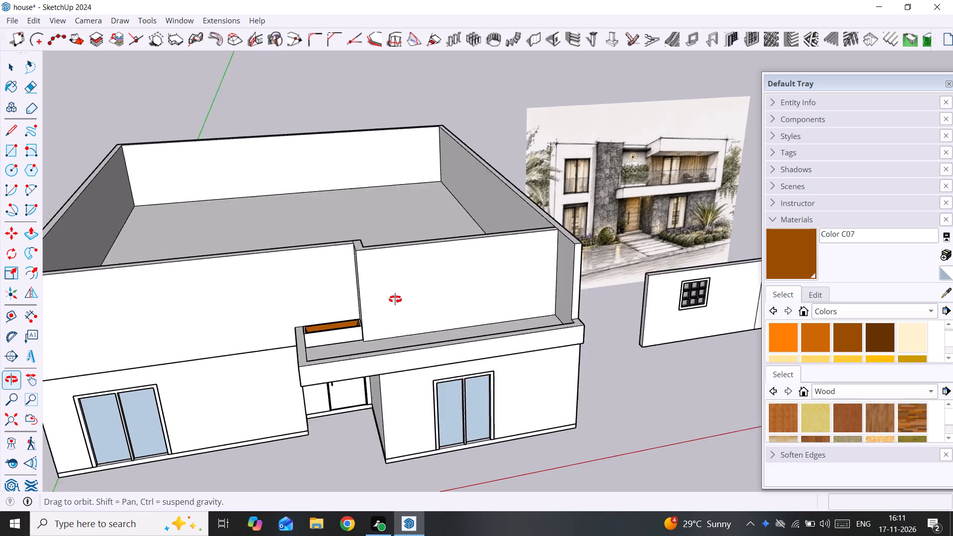
middle_click_drag(395, 299, 397, 297)
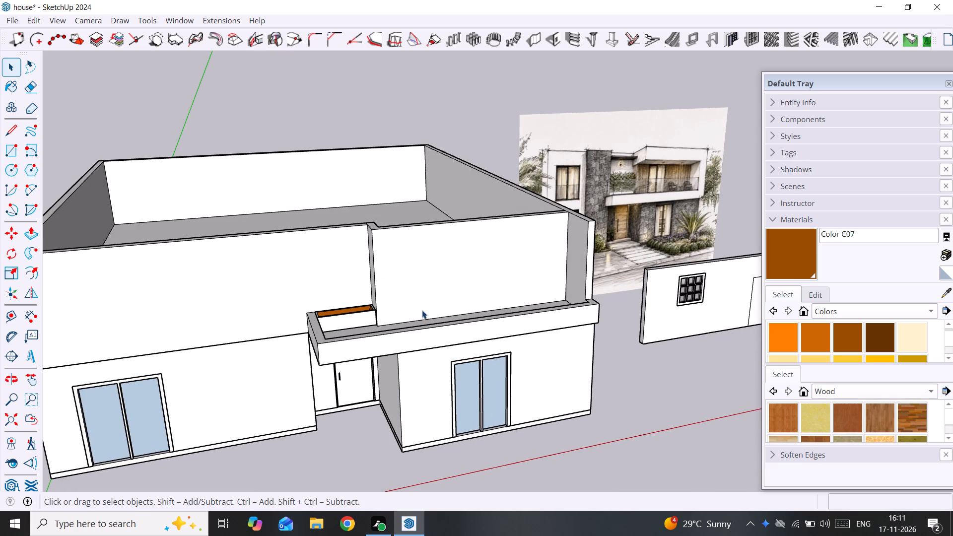
left_click(441, 287)
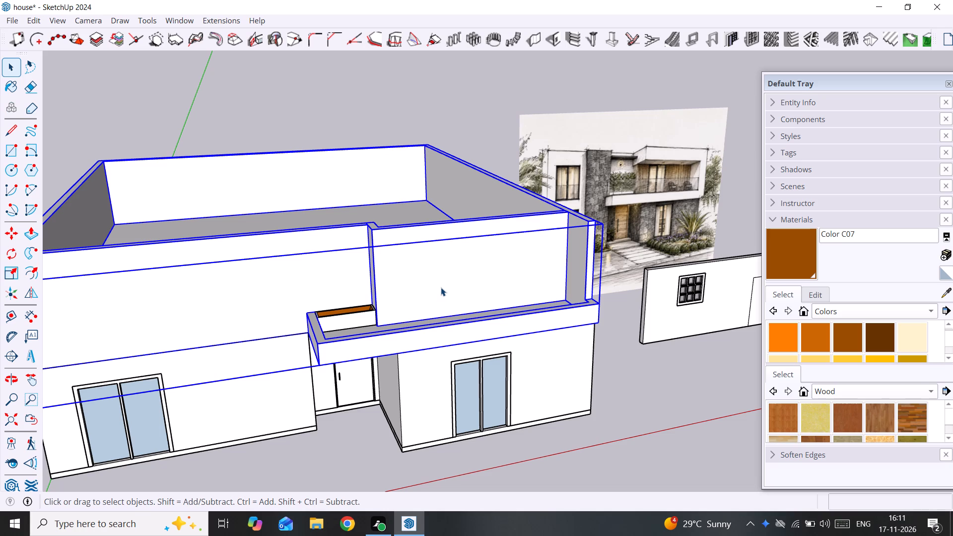
double_click(441, 287)
scroll(486, 303, "up", 2)
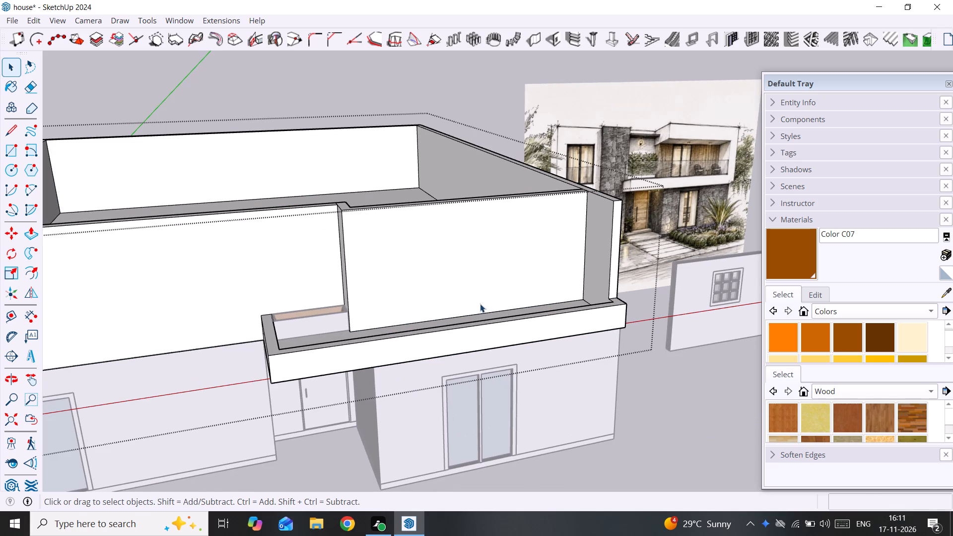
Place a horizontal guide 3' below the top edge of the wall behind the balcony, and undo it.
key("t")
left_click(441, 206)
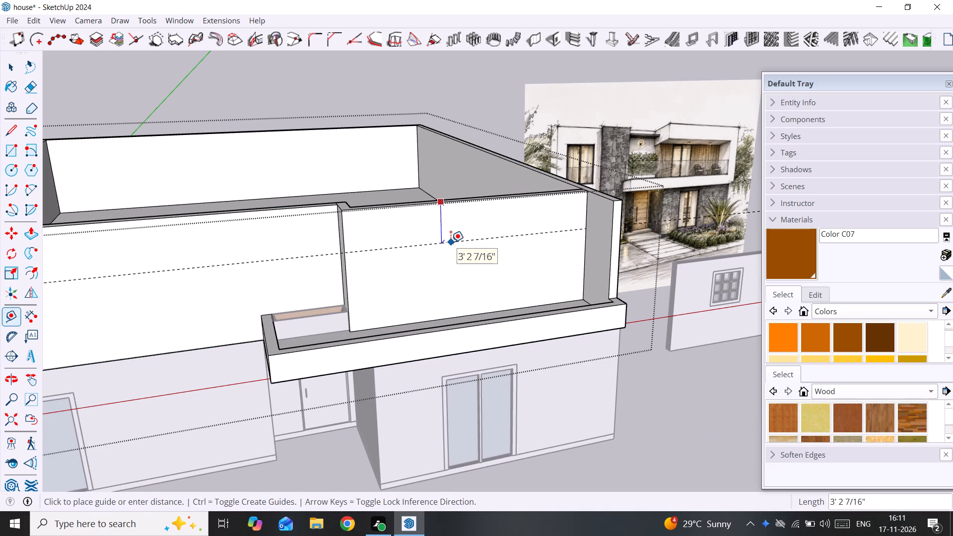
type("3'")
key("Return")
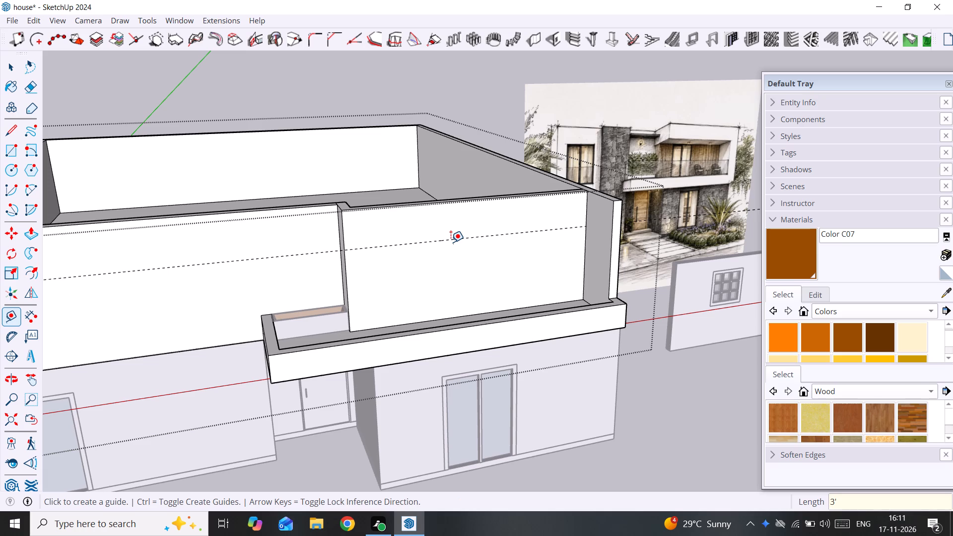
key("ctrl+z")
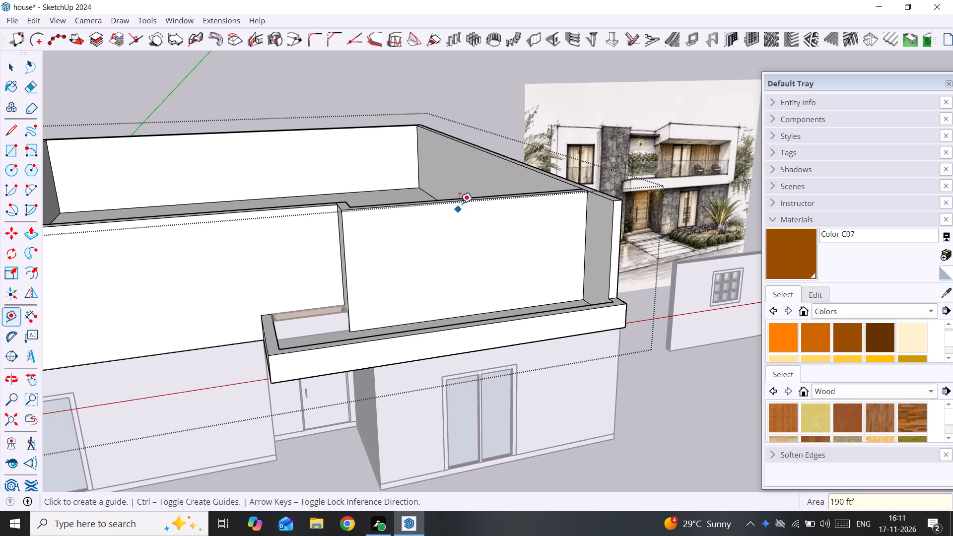
Place a horizontal guide 2' below the top edge of the wall behind the balcony.
left_click(460, 203)
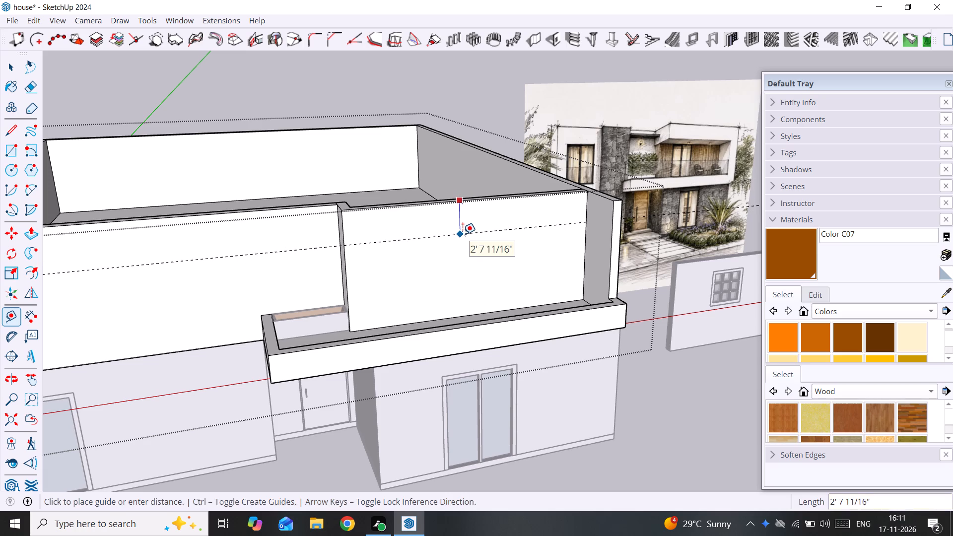
type("2'")
key("Return")
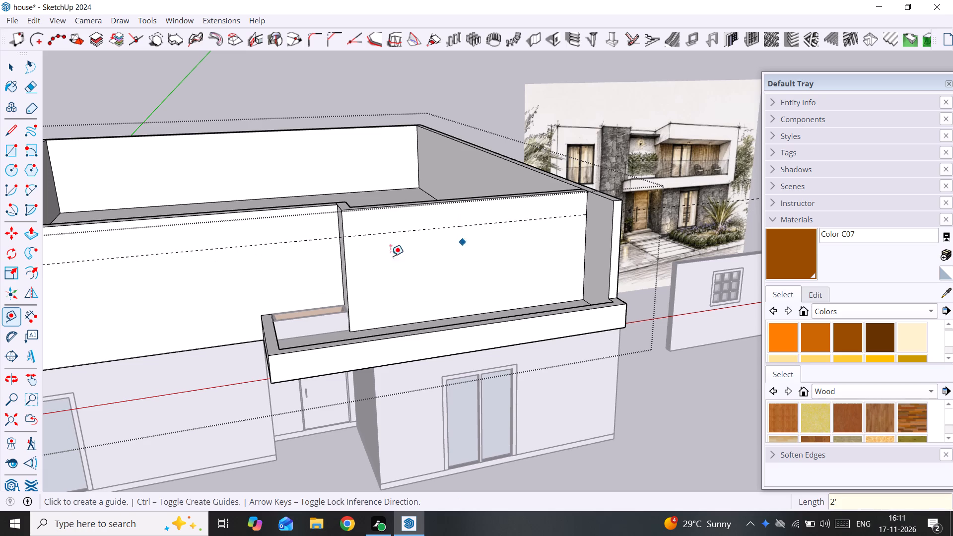
Place a vertical guide 3' from the balcony wall's corner near the planter, and another 6' beyond the first.
left_click(346, 255)
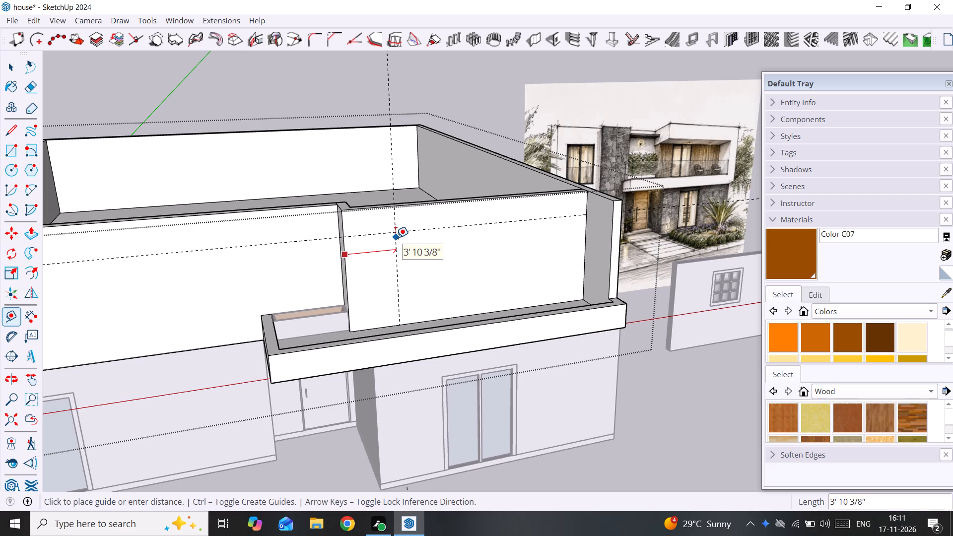
type("3'")
key("Return")
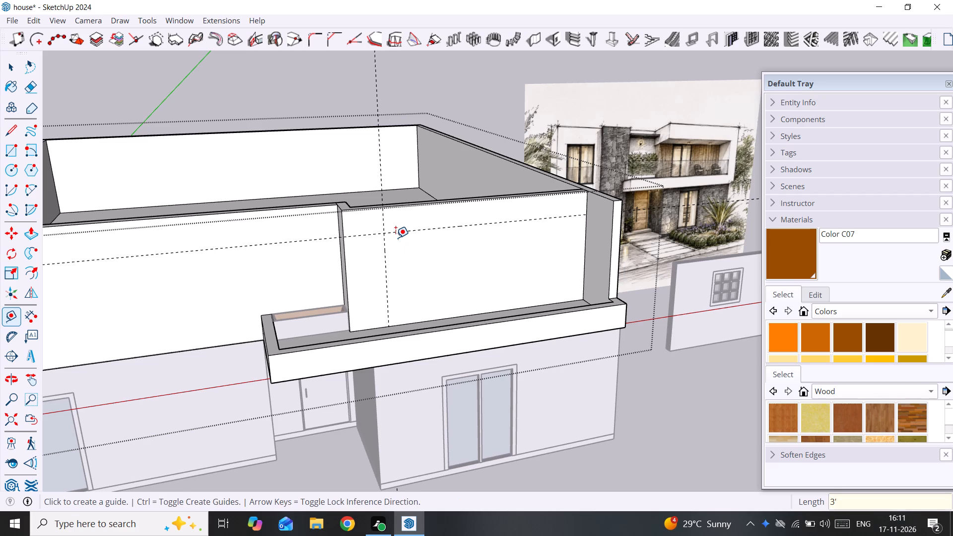
left_click(387, 268)
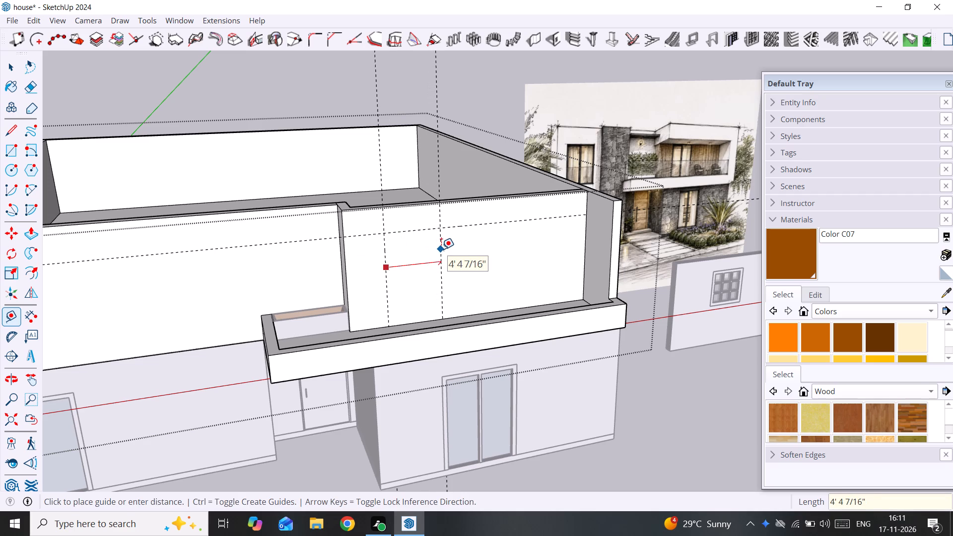
key("6")
key("6")
key("6")
key("6")
key("6")
key("6")
key("6")
key("6")
key("6")
key("6")
key("6")
key("6")
key("6")
key("6")
key("6")
key("6")
key("6")
key("6")
key("6")
key("6")
key("apostrophe")
key("Return")
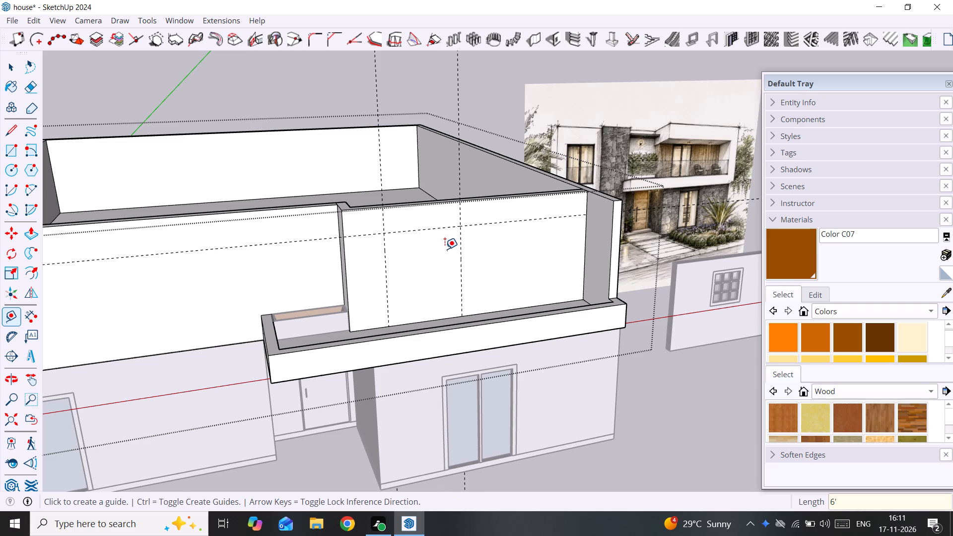
middle_click(456, 304)
middle_click(454, 308)
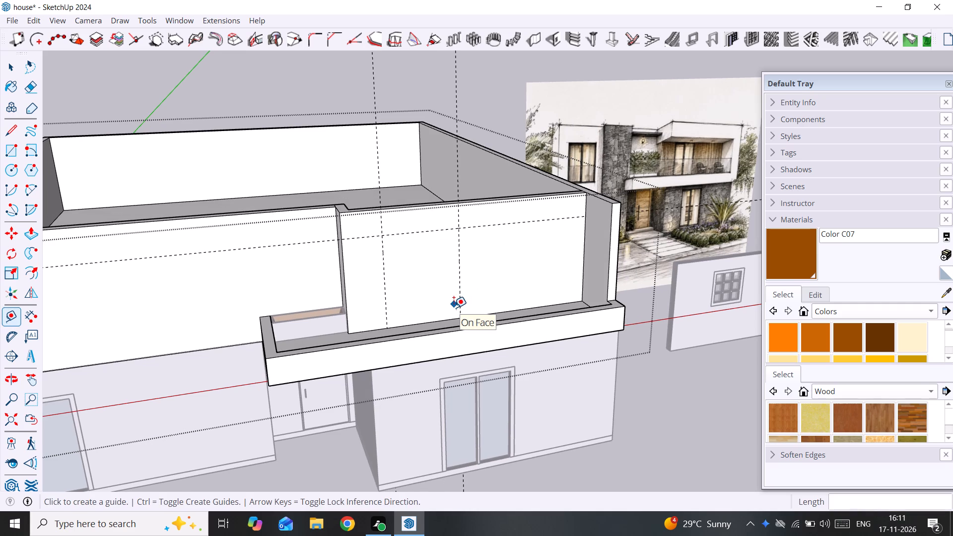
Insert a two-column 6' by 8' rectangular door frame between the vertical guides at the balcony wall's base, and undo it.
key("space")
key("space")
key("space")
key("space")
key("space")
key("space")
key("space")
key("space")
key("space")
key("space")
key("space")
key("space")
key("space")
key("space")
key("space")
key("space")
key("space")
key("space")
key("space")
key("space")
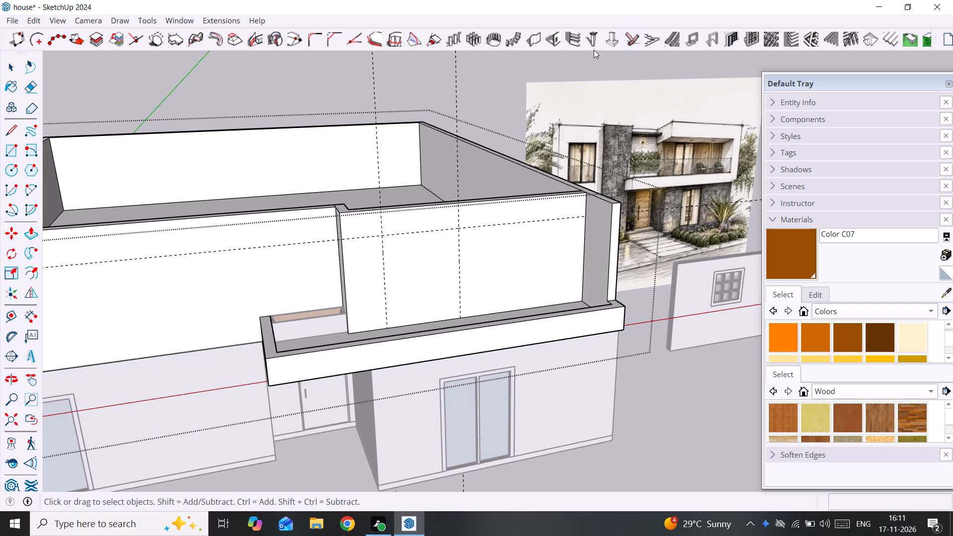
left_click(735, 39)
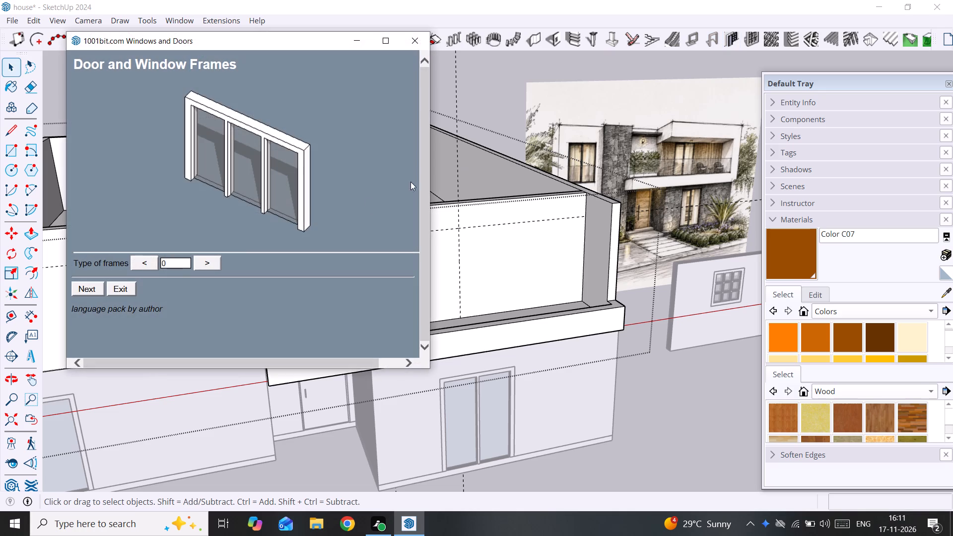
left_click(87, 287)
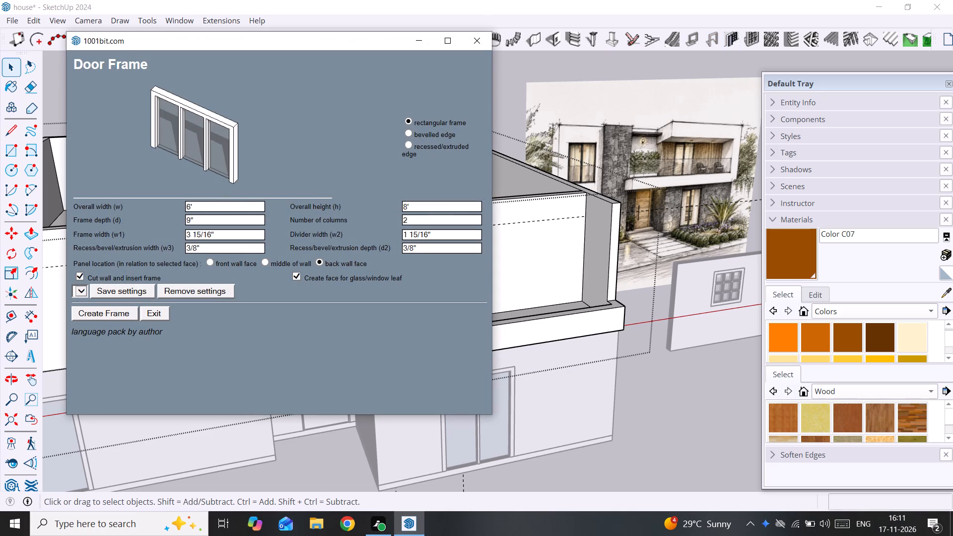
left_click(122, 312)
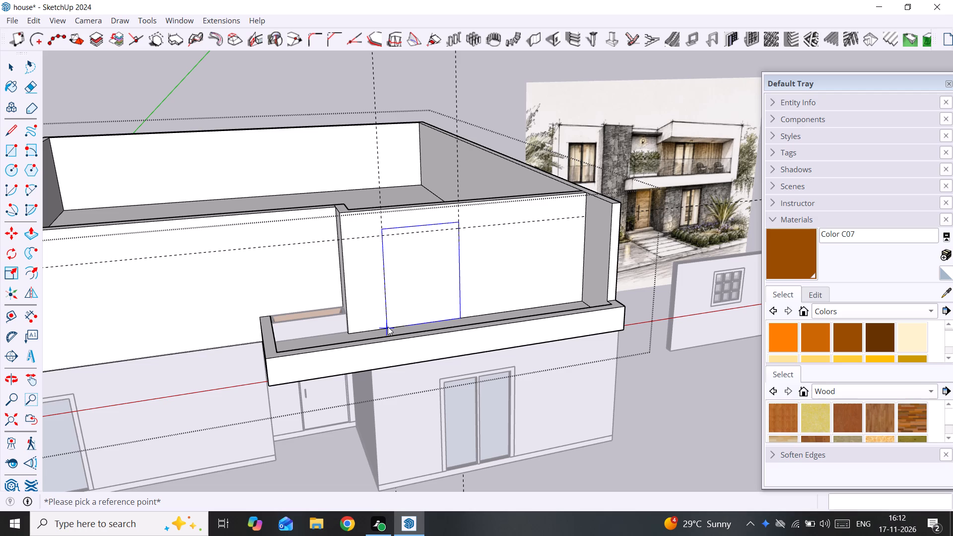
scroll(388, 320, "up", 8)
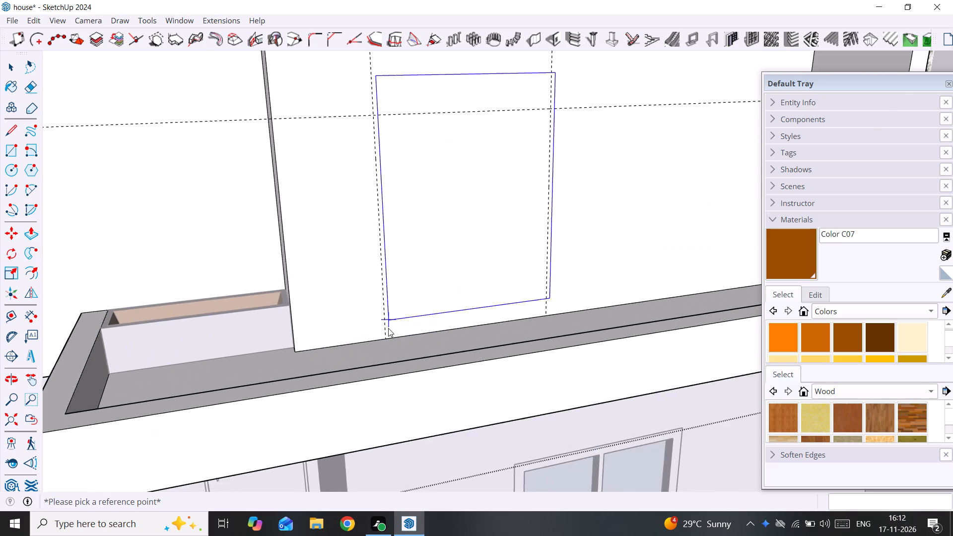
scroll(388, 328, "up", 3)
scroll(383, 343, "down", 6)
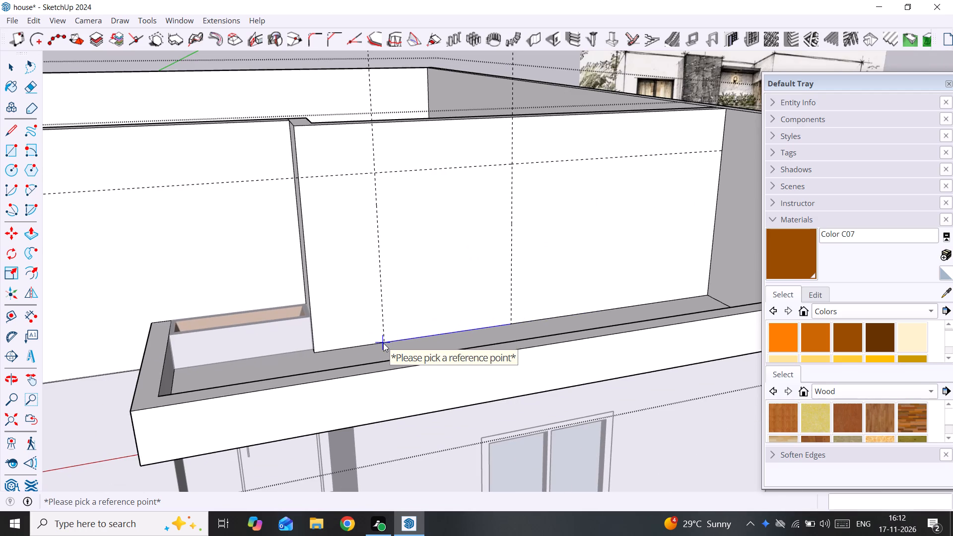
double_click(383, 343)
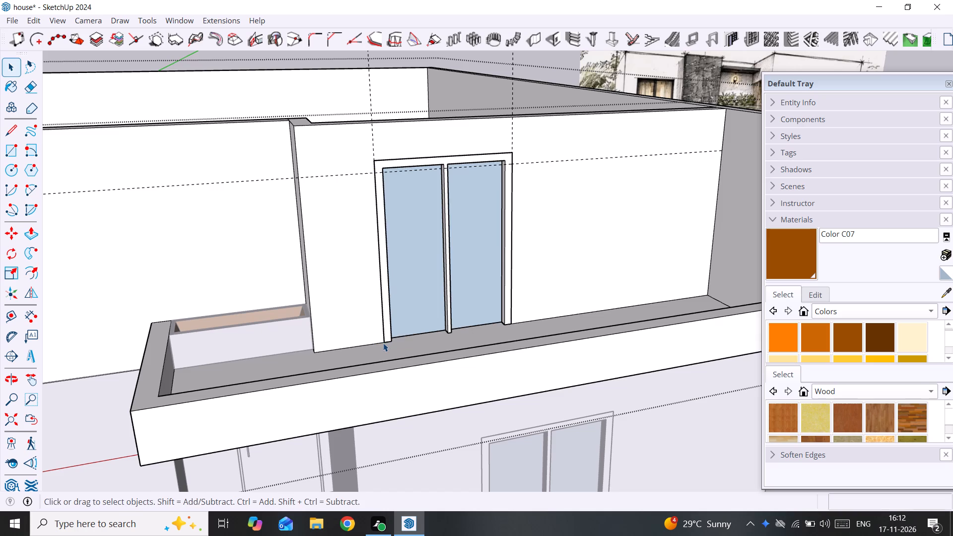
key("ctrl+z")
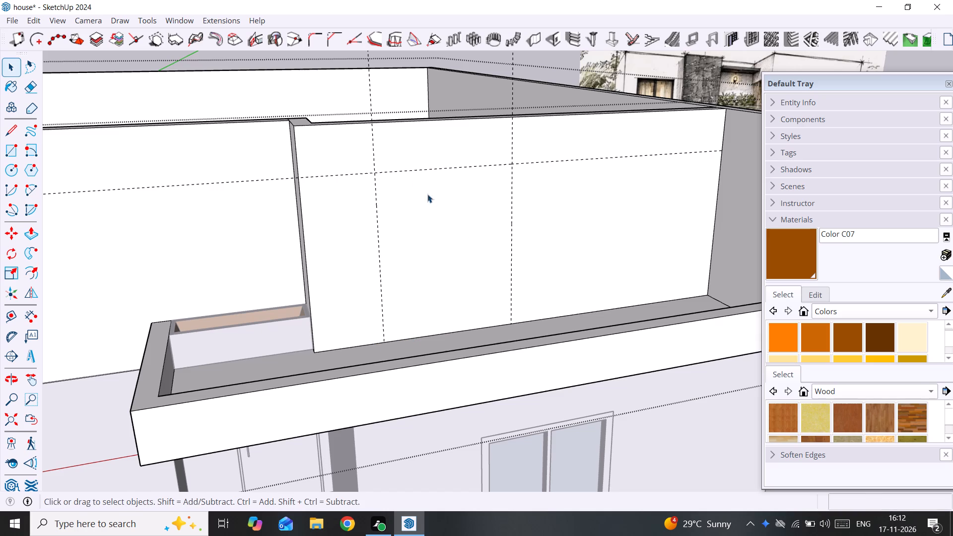
Measure the height of the wall behind the balcony from its top edge to the balcony floor.
key("t")
left_click(393, 124)
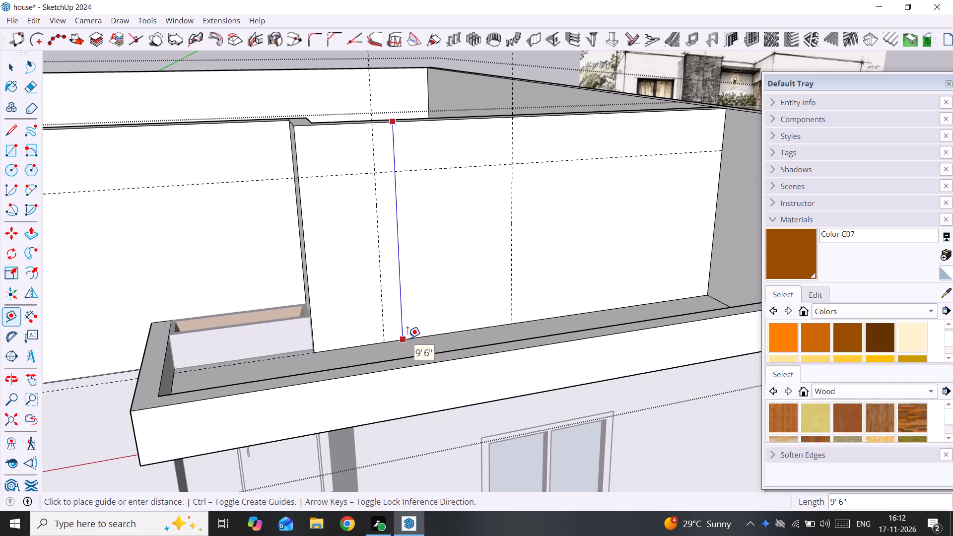
key("space")
Raise the top faces of the balcony's back wall and the adjoining front wall by 6" with Push/Pull.
scroll(328, 181, "down", 2)
middle_click_drag(374, 237, 442, 356)
scroll(308, 226, "up", 3)
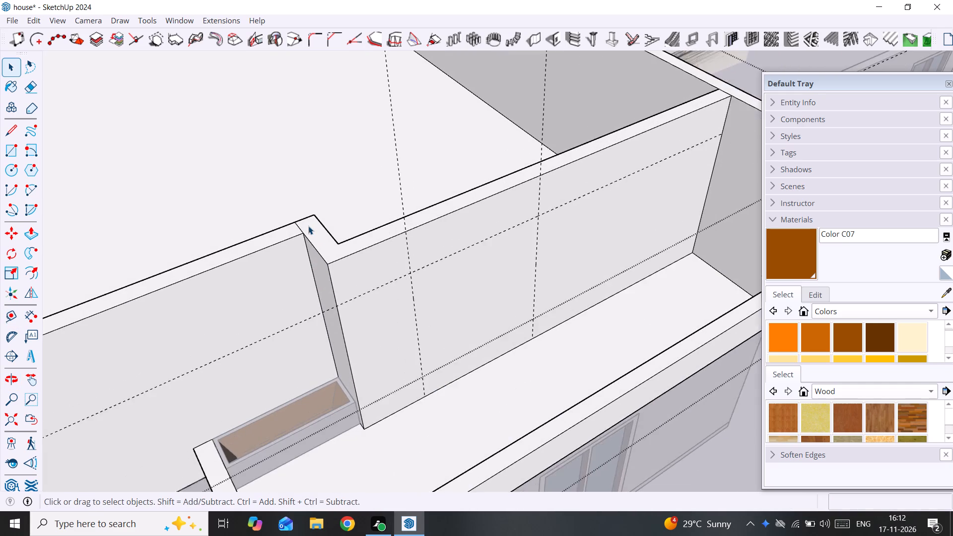
left_click(309, 226)
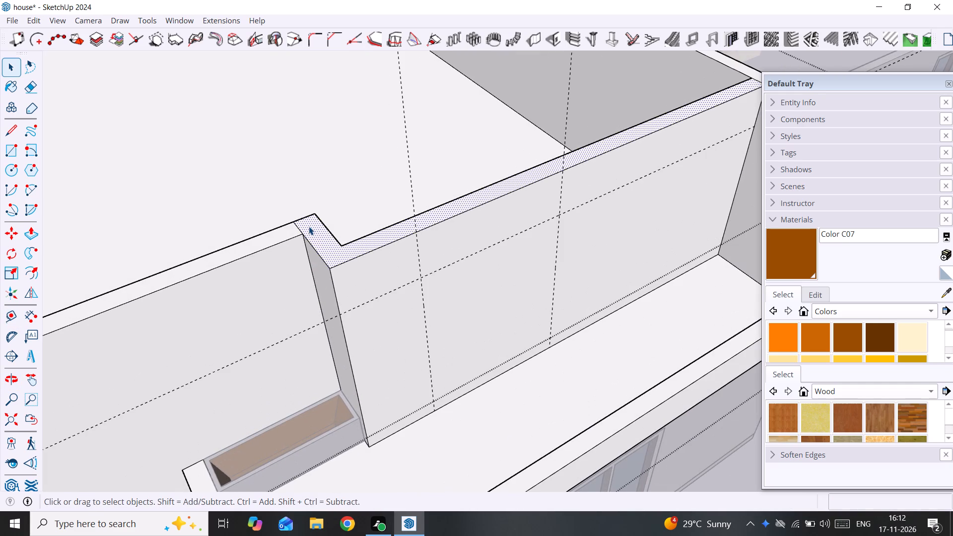
key("p")
left_click(309, 226)
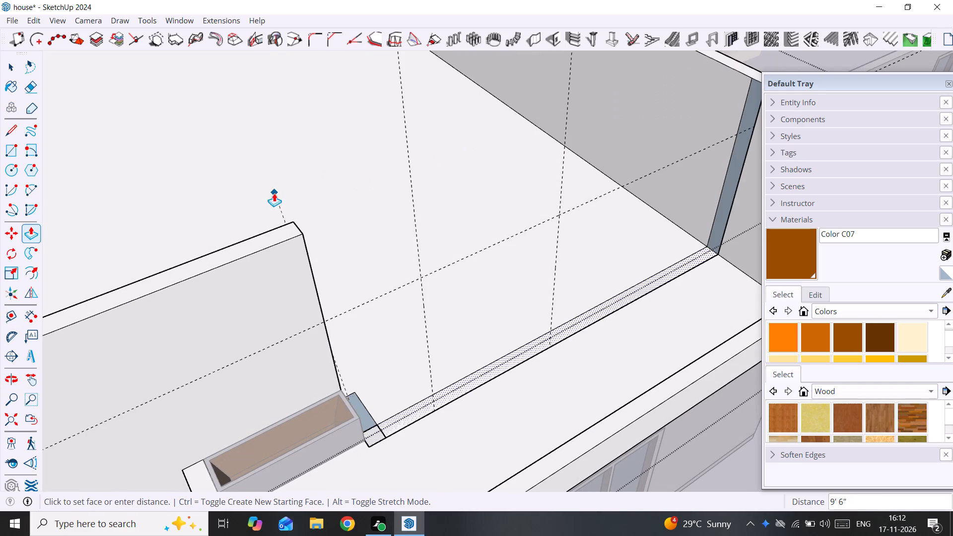
type("6\"")
key("Return")
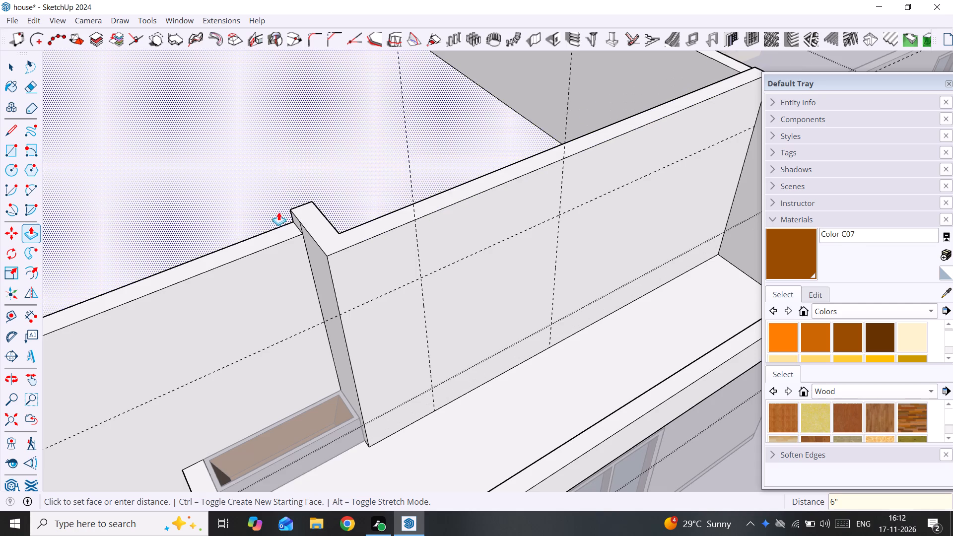
double_click(277, 231)
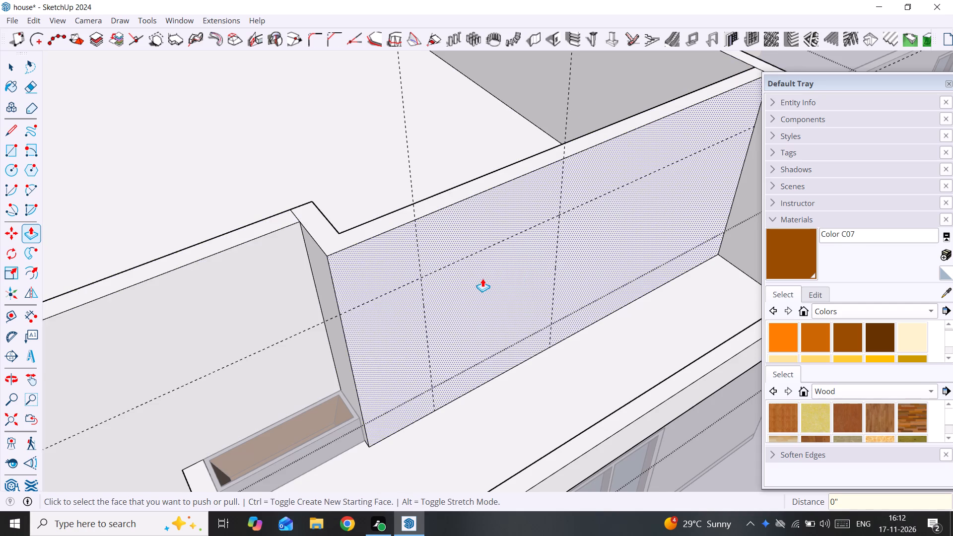
Insert a two-column 6' by 8' rectangular door frame at the base of the balcony's back wall, between the two vertical guides.
scroll(482, 278, "down", 6)
middle_click_drag(528, 281, 408, 243)
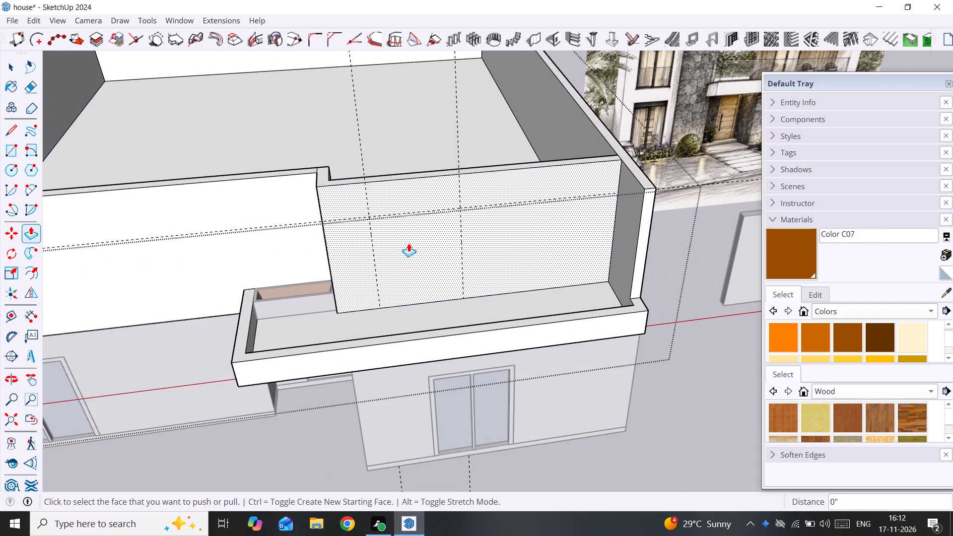
middle_click_drag(455, 165, 503, 189)
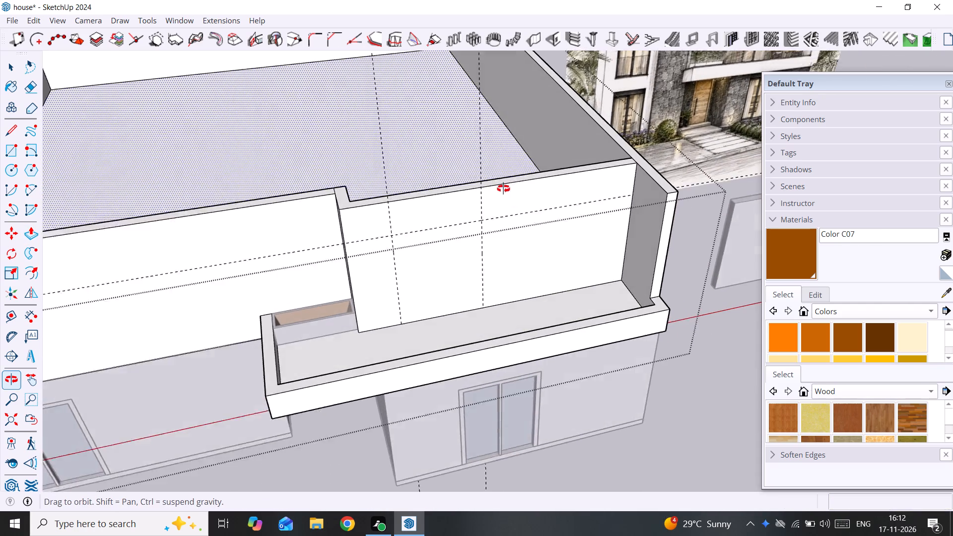
middle_click_drag(503, 189, 504, 189)
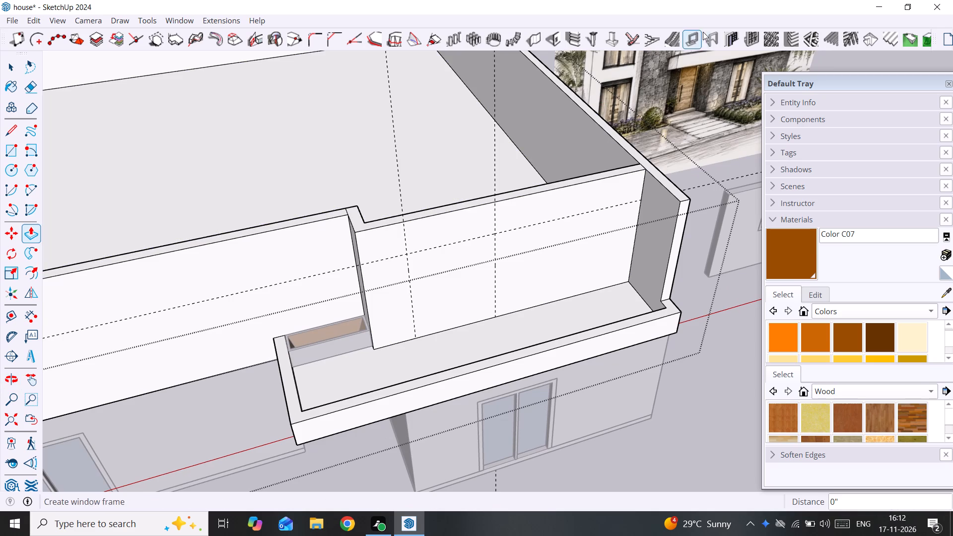
left_click(730, 42)
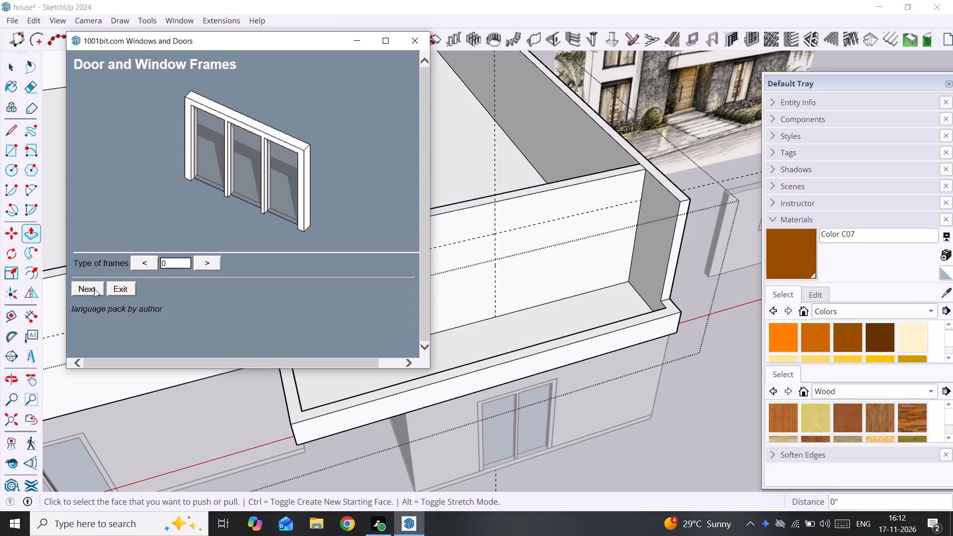
left_click(94, 289)
left_click(98, 307)
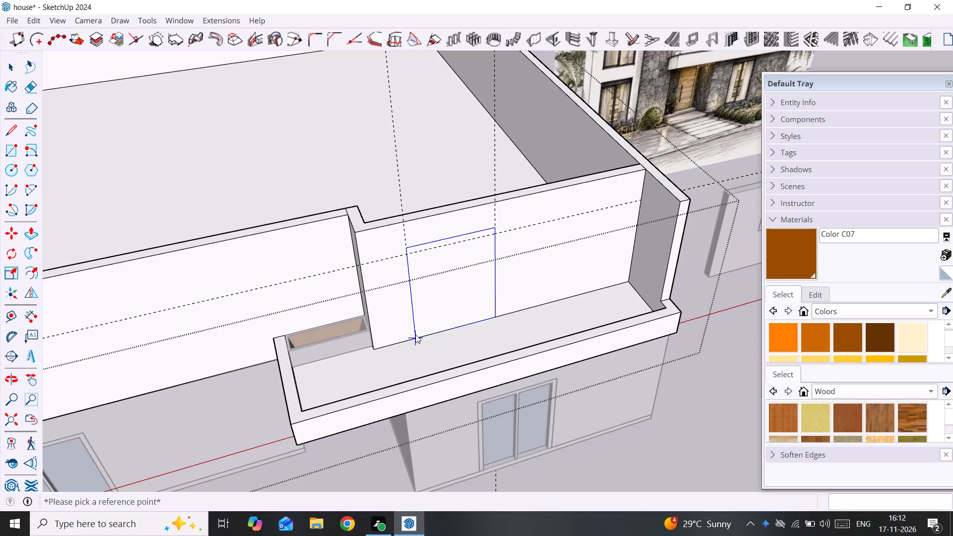
scroll(415, 335, "up", 6)
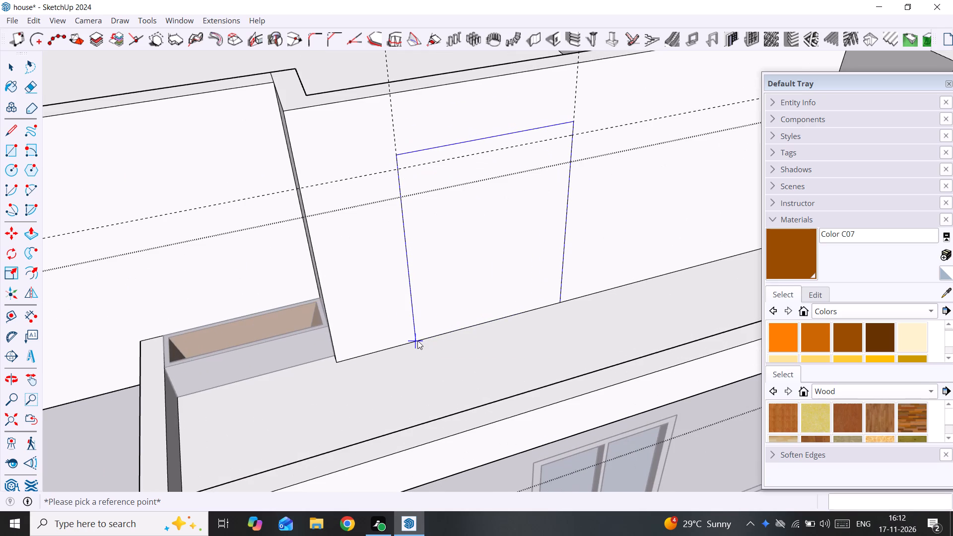
double_click(417, 340)
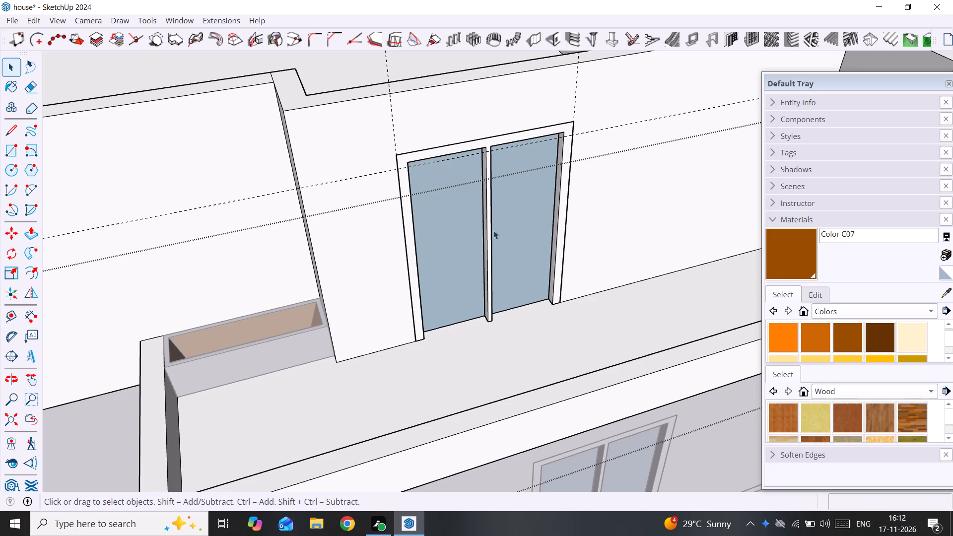
Measure the gap between the balcony back wall's top edge and the top of the new door frame.
middle_click_drag(484, 228, 433, 236)
key("t")
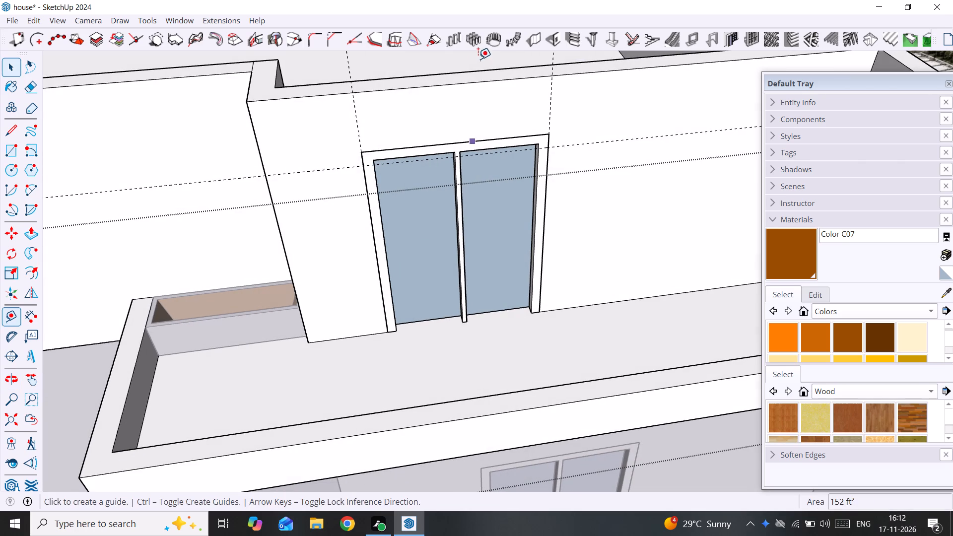
left_click(473, 83)
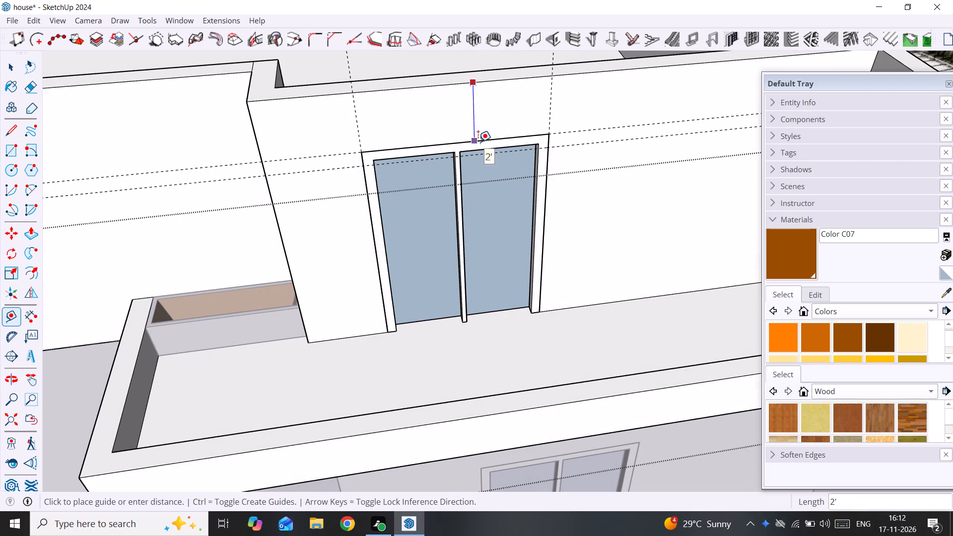
key("space")
Leave the upper-floor component's editing mode and clear the selection.
scroll(544, 250, "down", 16)
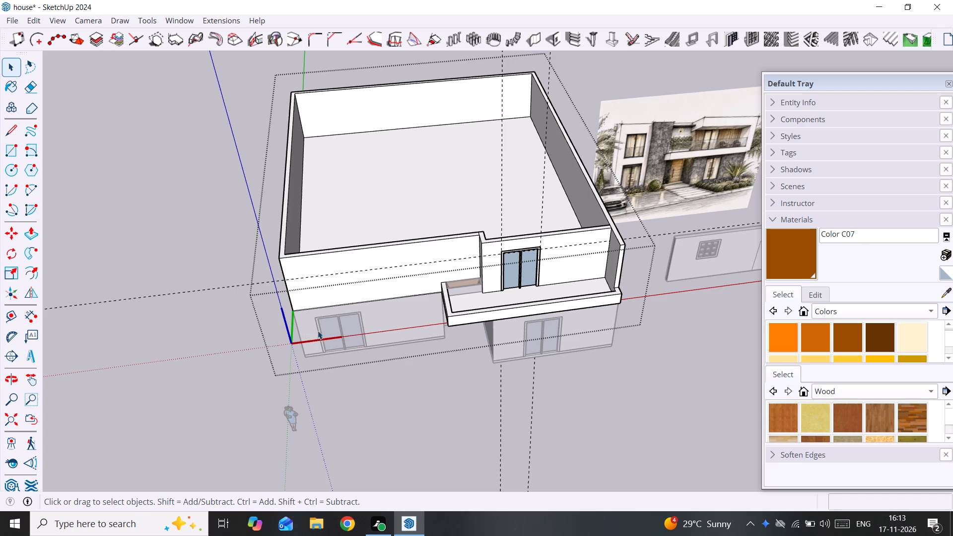
scroll(332, 330, "up", 3)
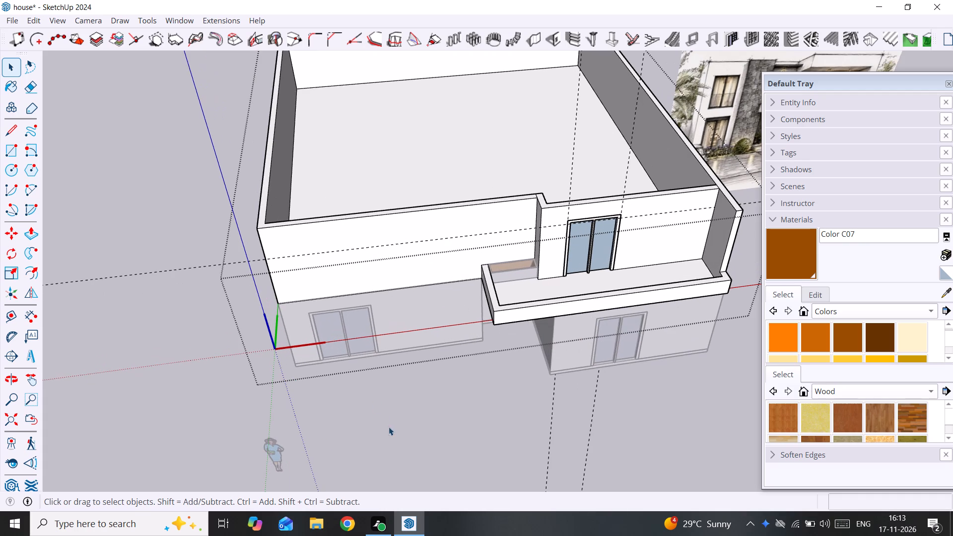
left_click(398, 439)
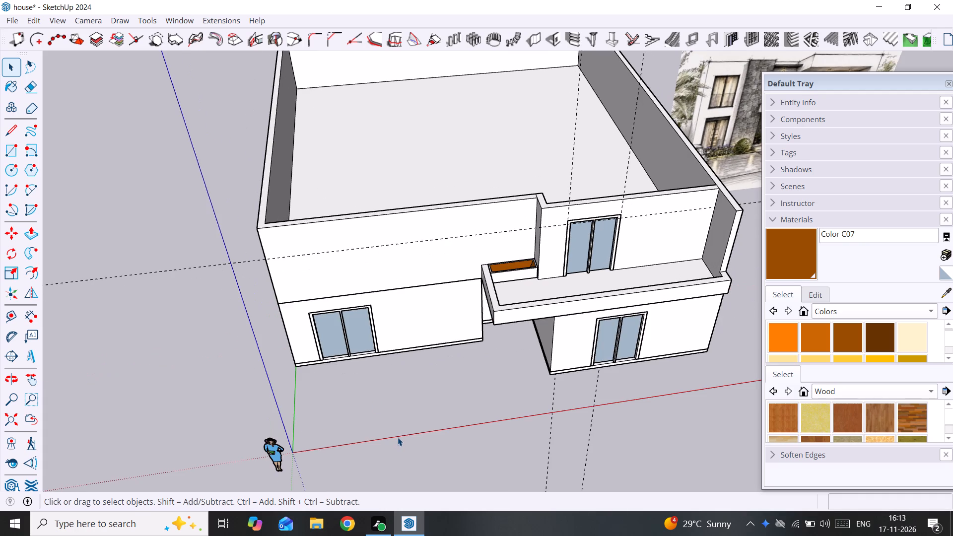
left_click(331, 313)
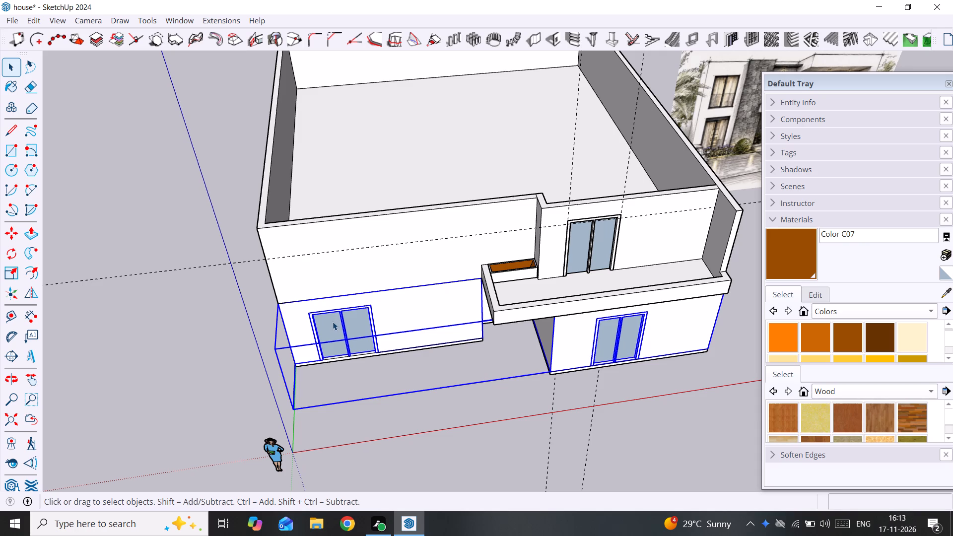
left_click(177, 298)
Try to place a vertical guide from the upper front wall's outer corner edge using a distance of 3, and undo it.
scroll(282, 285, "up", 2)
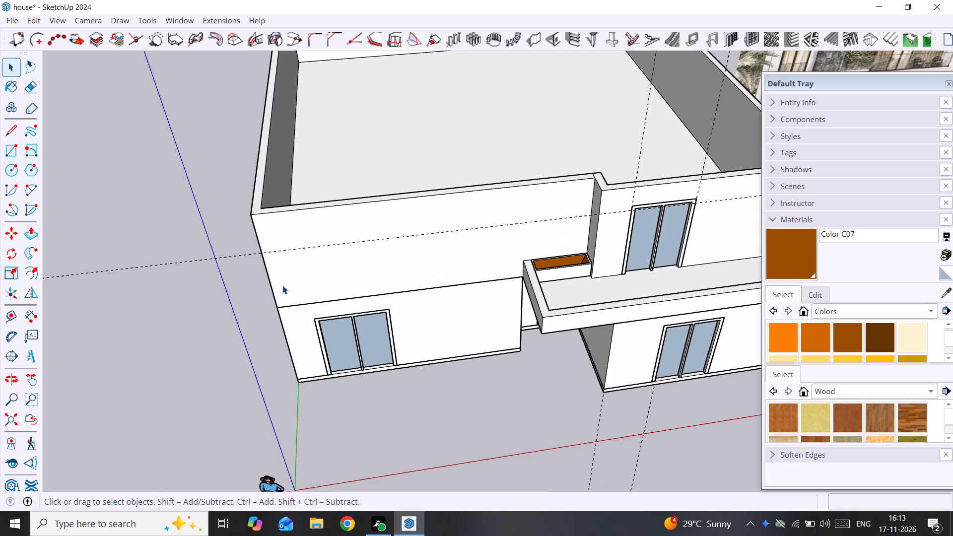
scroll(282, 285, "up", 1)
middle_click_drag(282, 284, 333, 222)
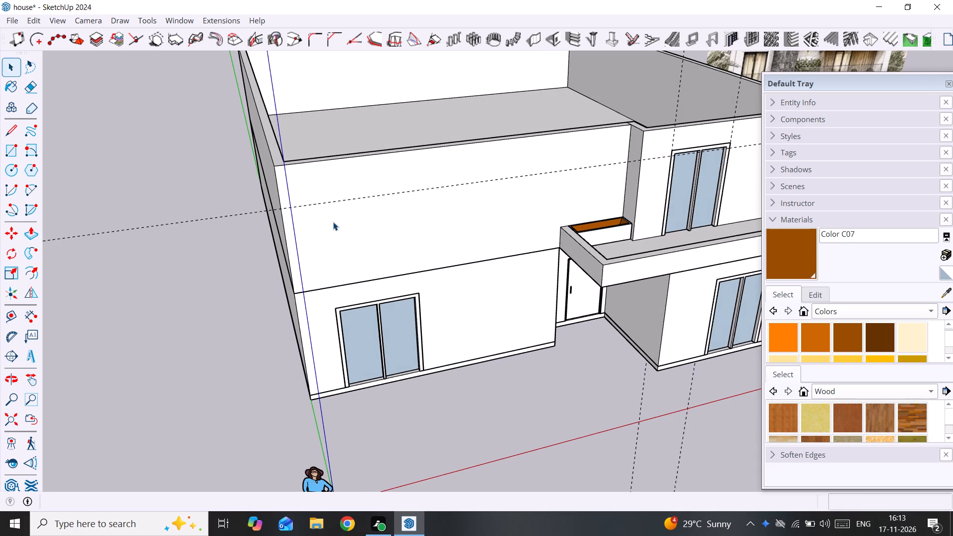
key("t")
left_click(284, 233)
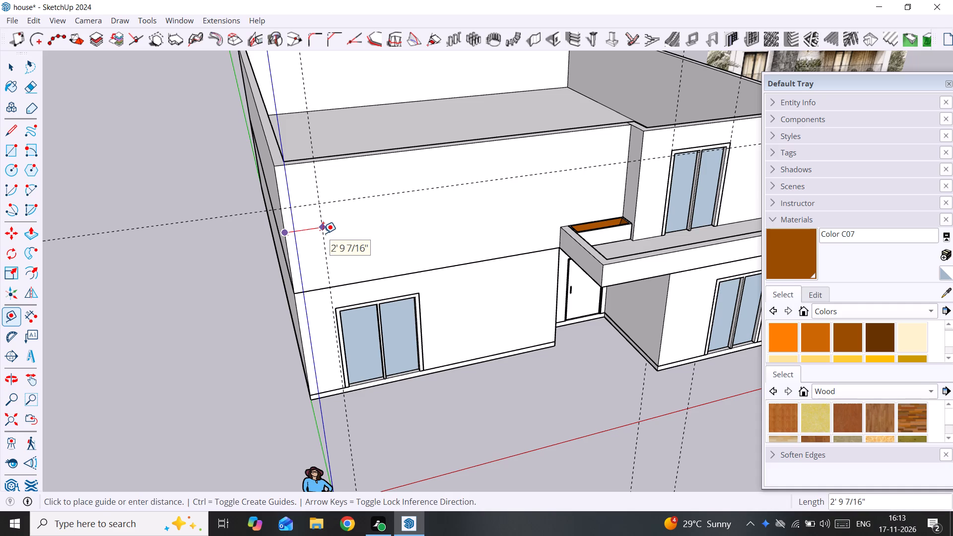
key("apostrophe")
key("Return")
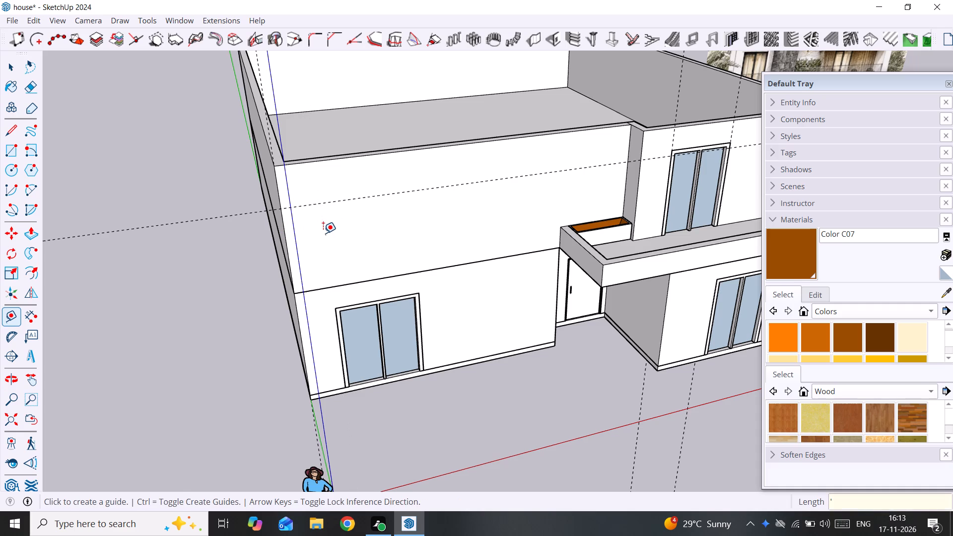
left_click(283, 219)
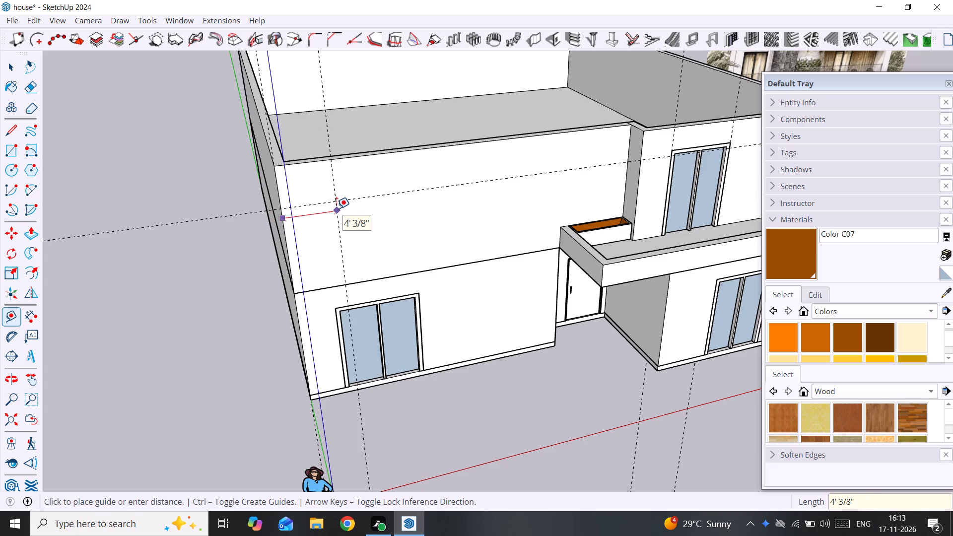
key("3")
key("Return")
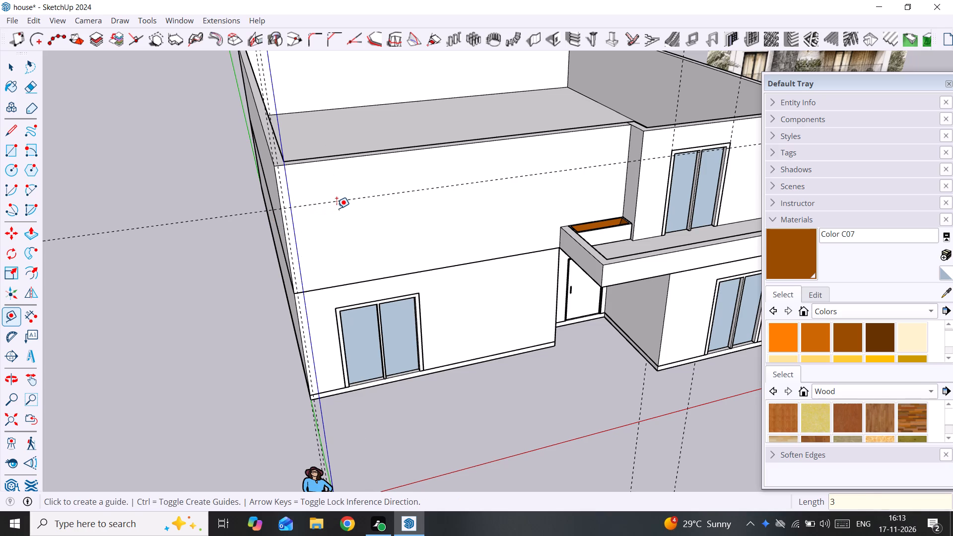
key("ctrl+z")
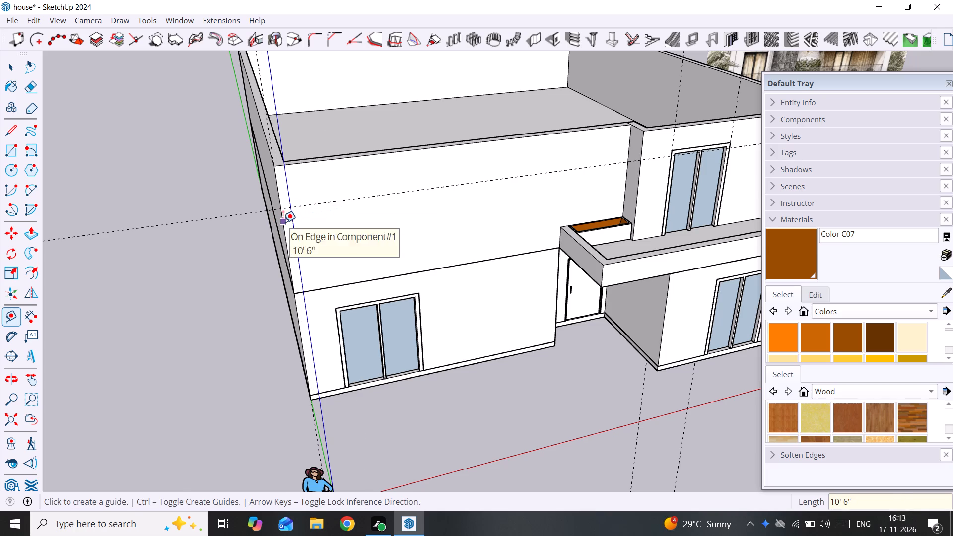
Place a vertical guide 3' from the upper front wall's outer corner, and another 7' beyond the first.
left_click(283, 223)
type("3'")
key("Return")
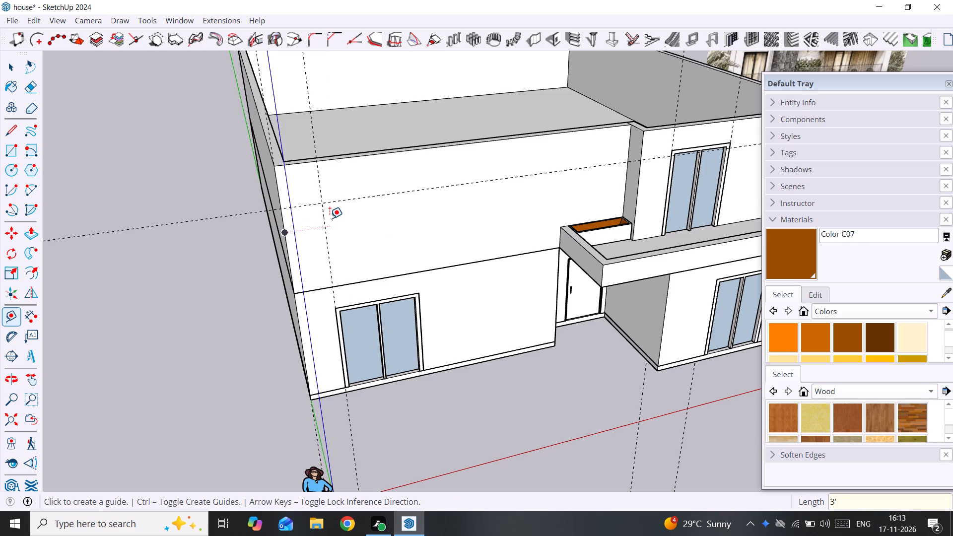
left_click(328, 250)
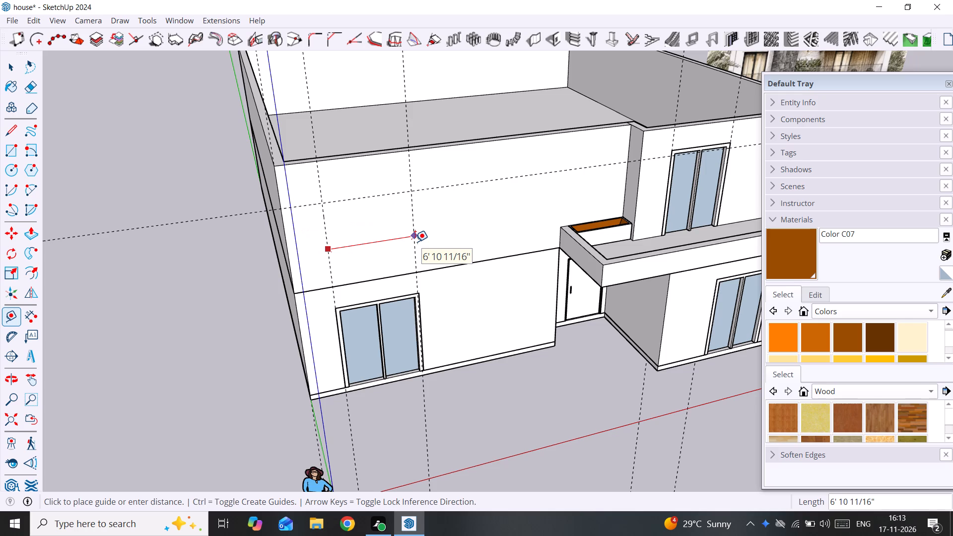
type("7'")
key("Return")
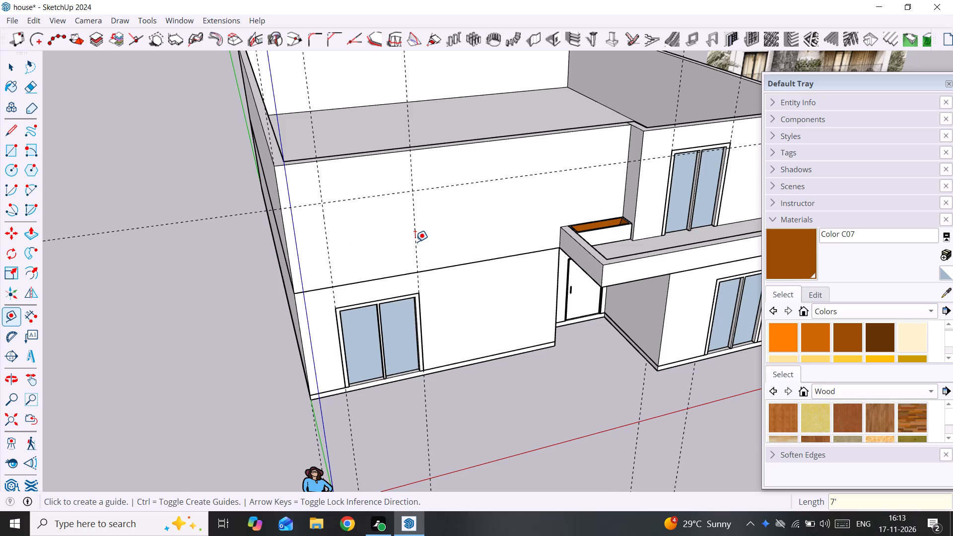
Measure the gap between the floor line on the front wall and the top of the ground-floor door frame below it.
scroll(415, 242, "up", 2)
scroll(324, 310, "up", 3)
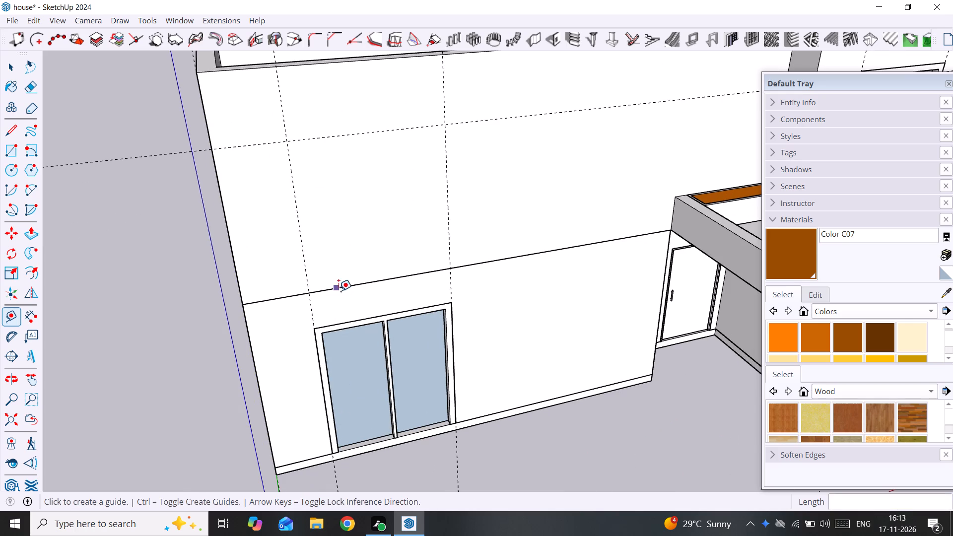
left_click(341, 287)
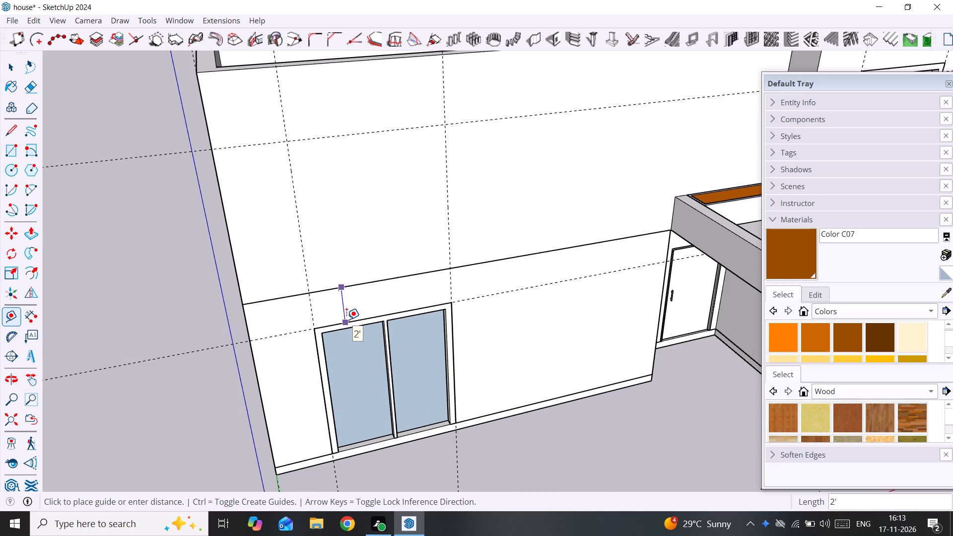
key("space")
Place a horizontal guide 2' below the top edge of the upper front wall.
scroll(346, 183, "down", 3)
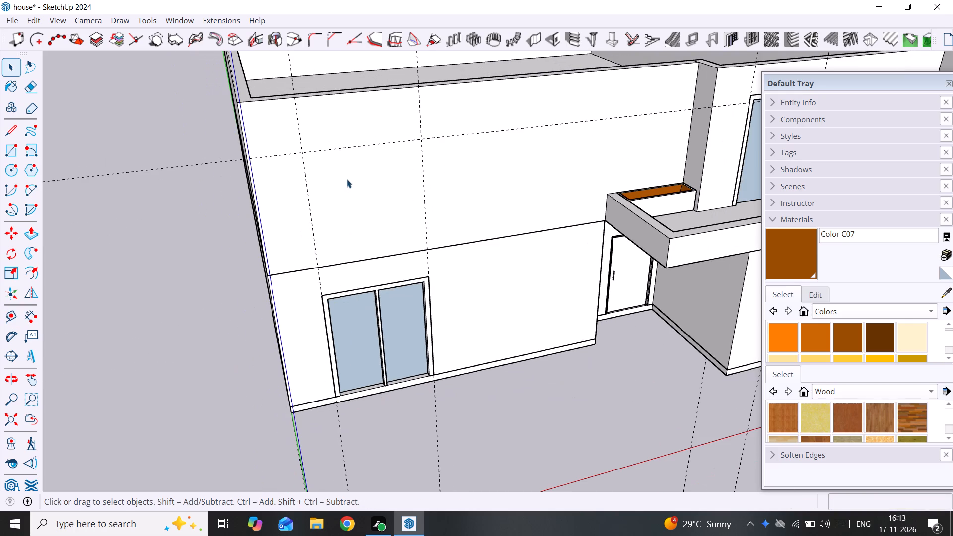
key("t")
left_click(347, 96)
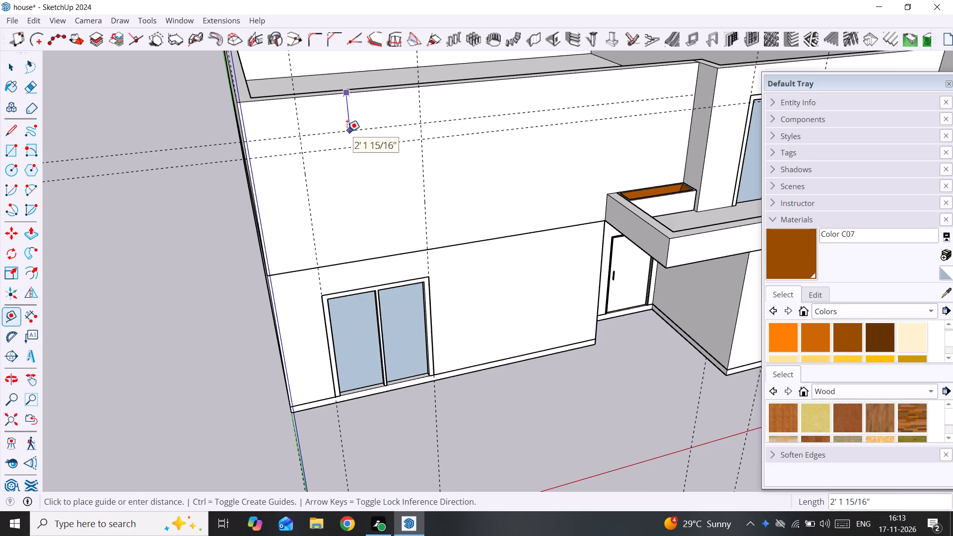
key("2")
key("apostrophe")
key("Return")
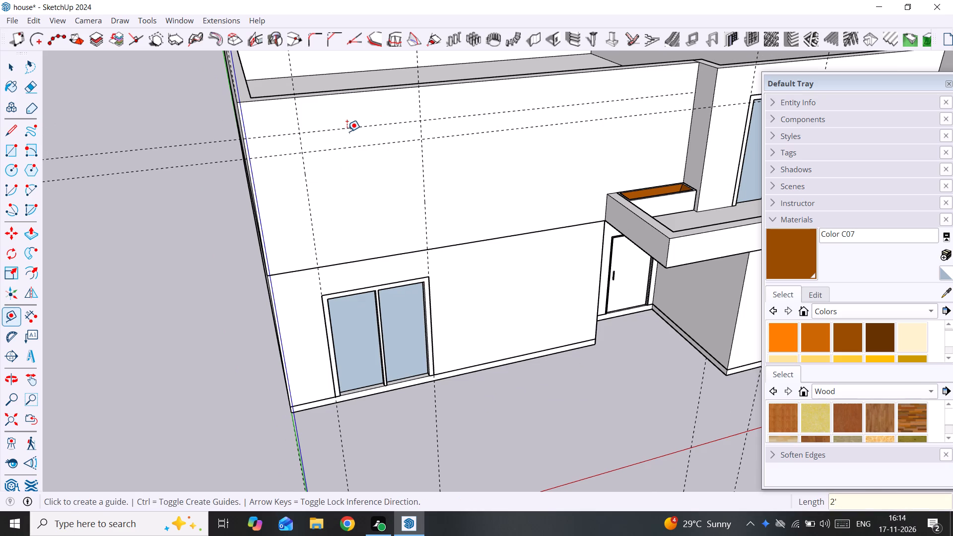
key("space")
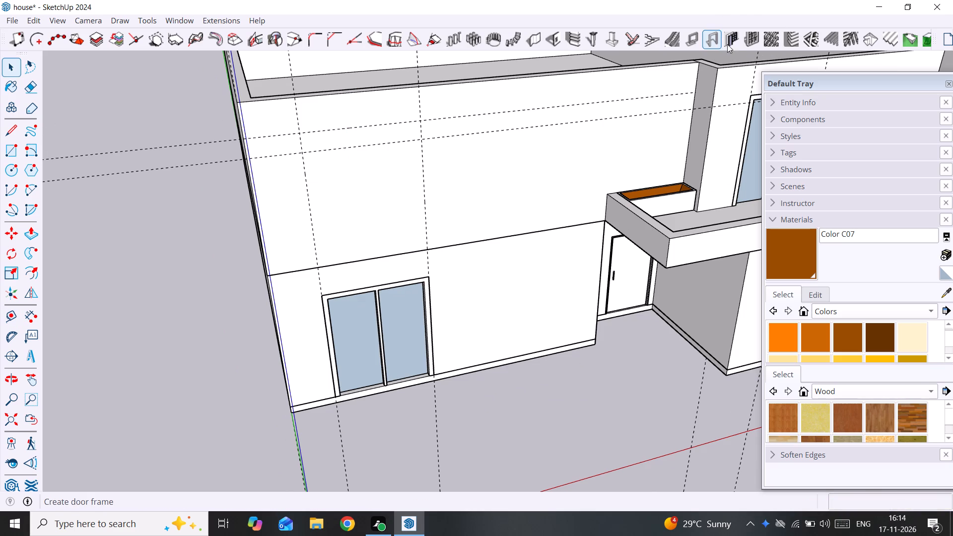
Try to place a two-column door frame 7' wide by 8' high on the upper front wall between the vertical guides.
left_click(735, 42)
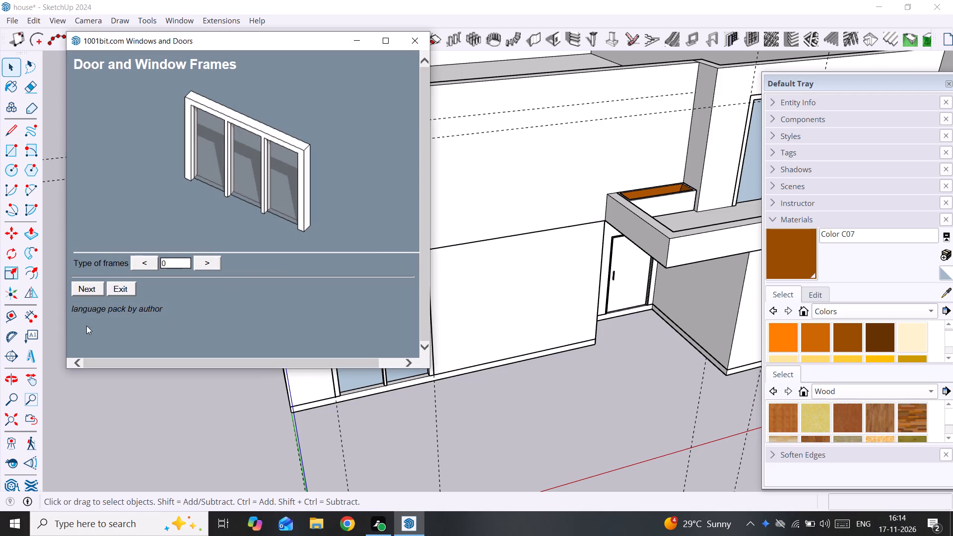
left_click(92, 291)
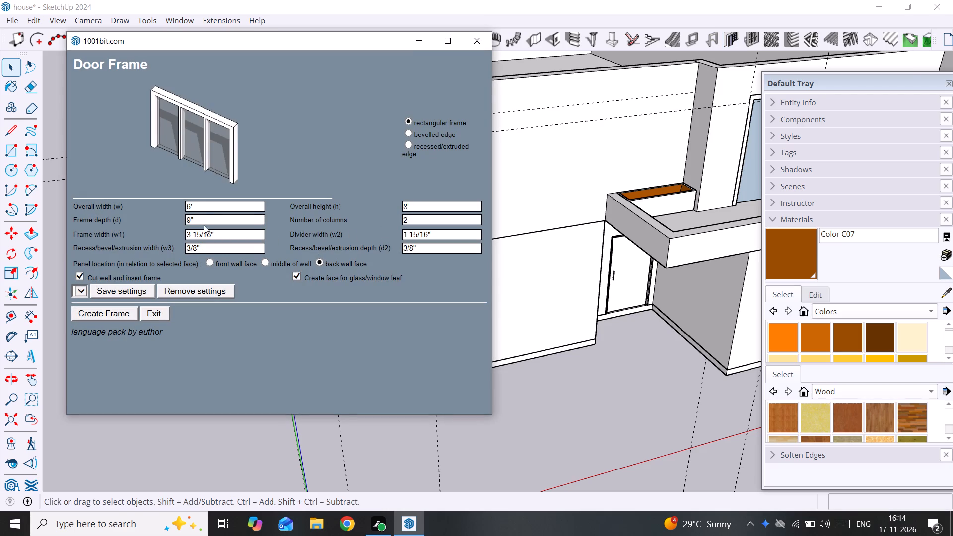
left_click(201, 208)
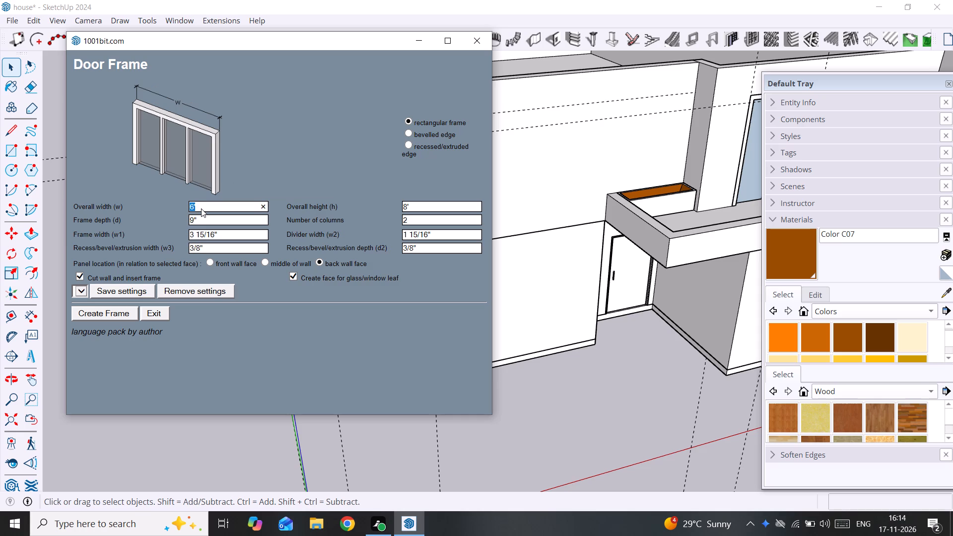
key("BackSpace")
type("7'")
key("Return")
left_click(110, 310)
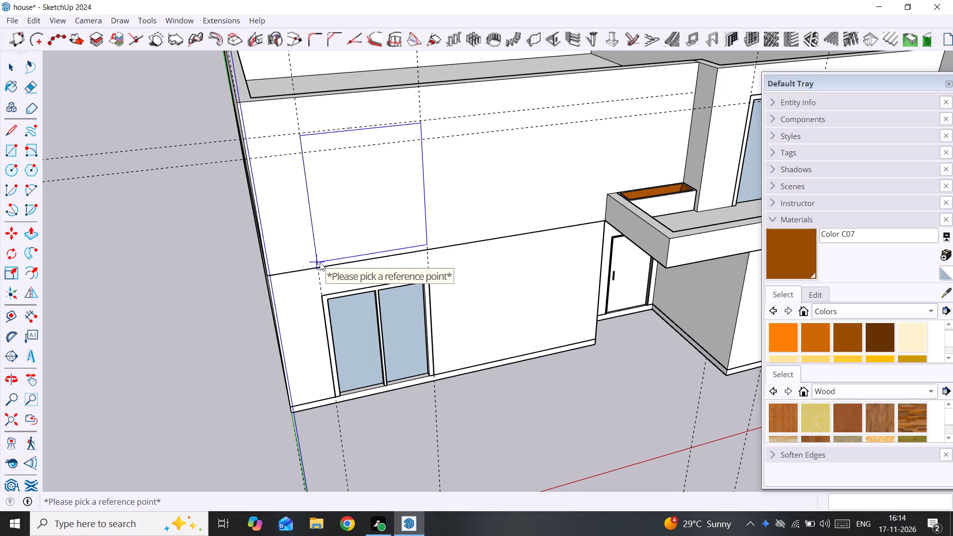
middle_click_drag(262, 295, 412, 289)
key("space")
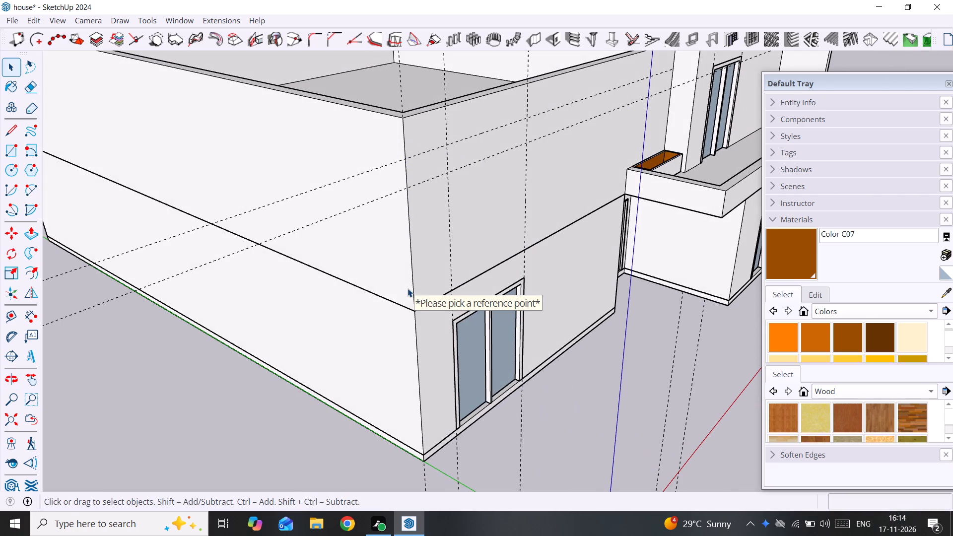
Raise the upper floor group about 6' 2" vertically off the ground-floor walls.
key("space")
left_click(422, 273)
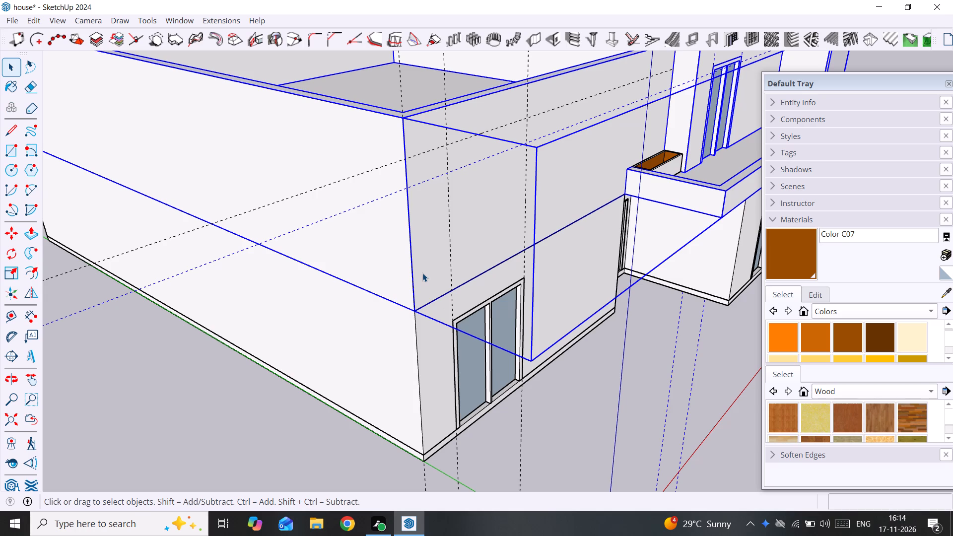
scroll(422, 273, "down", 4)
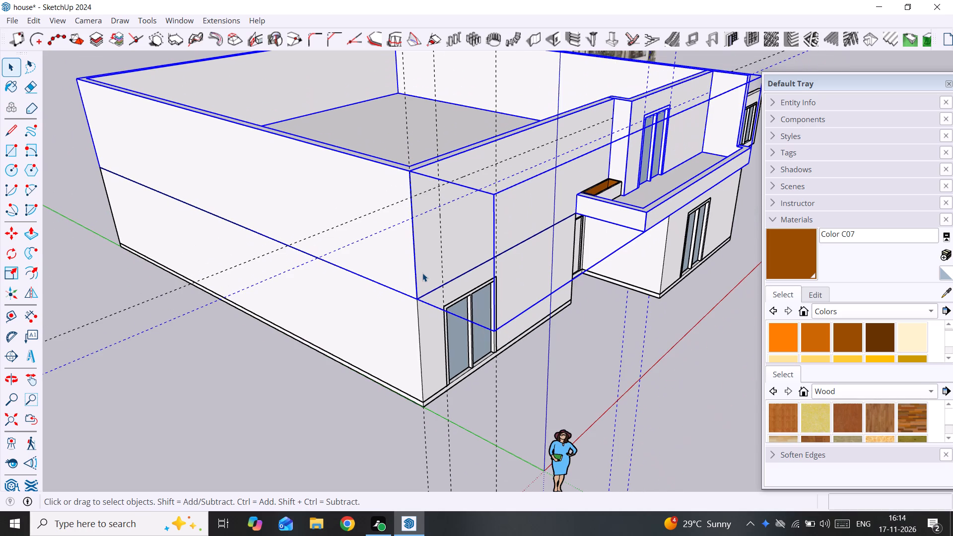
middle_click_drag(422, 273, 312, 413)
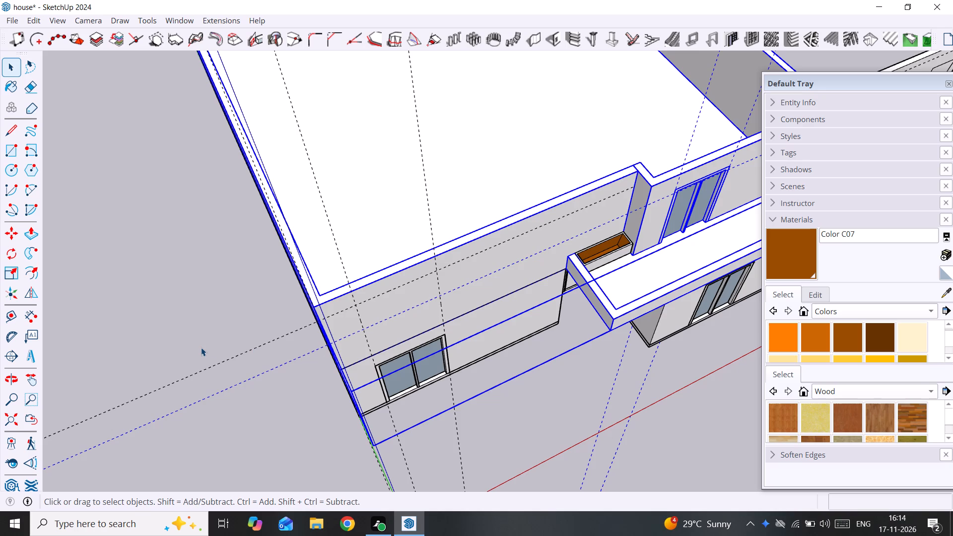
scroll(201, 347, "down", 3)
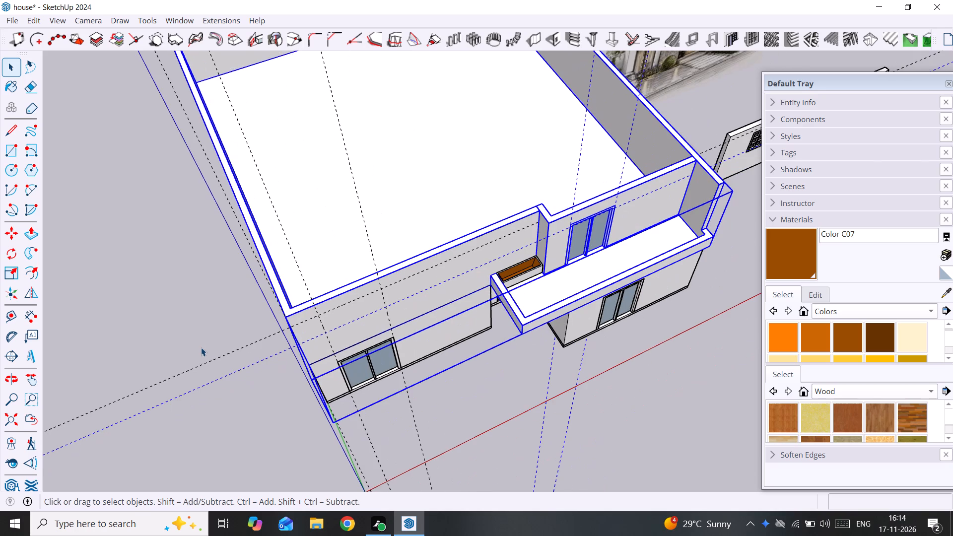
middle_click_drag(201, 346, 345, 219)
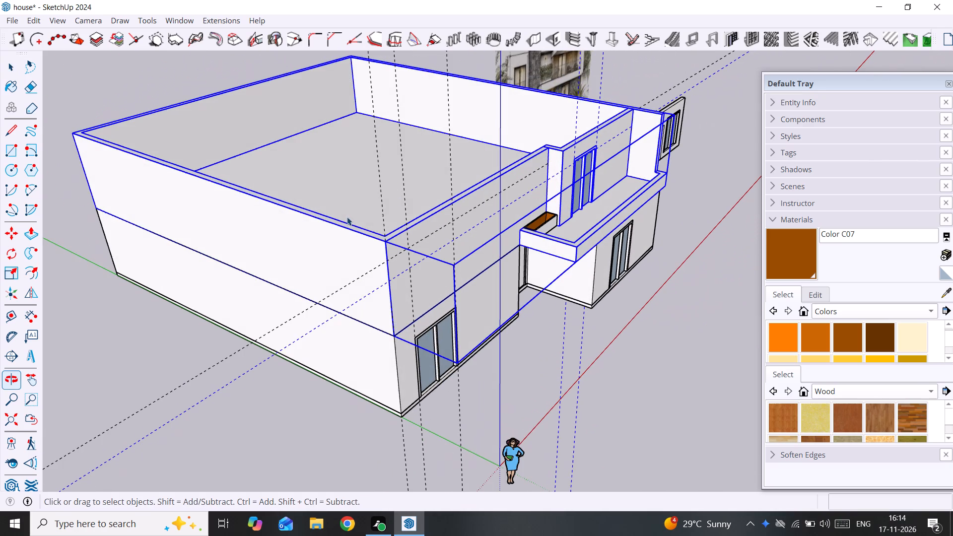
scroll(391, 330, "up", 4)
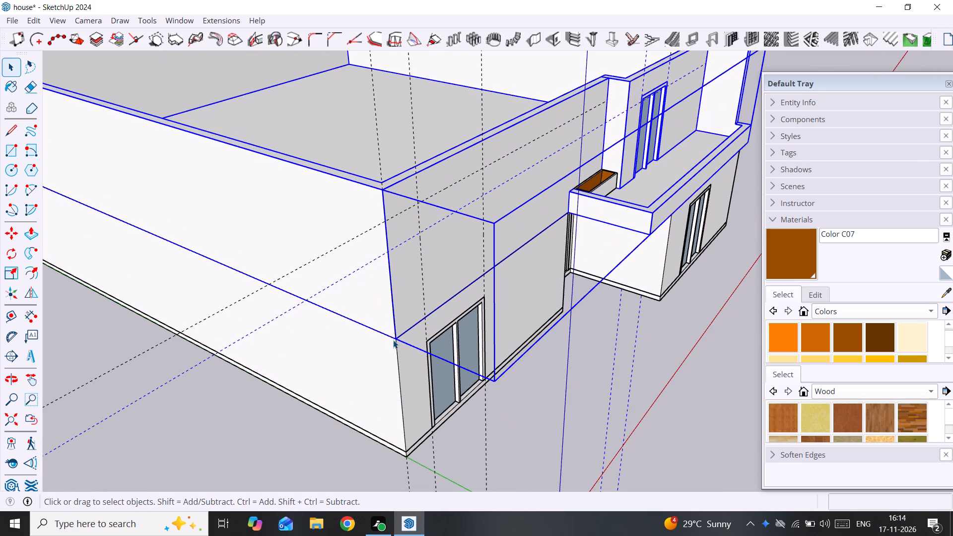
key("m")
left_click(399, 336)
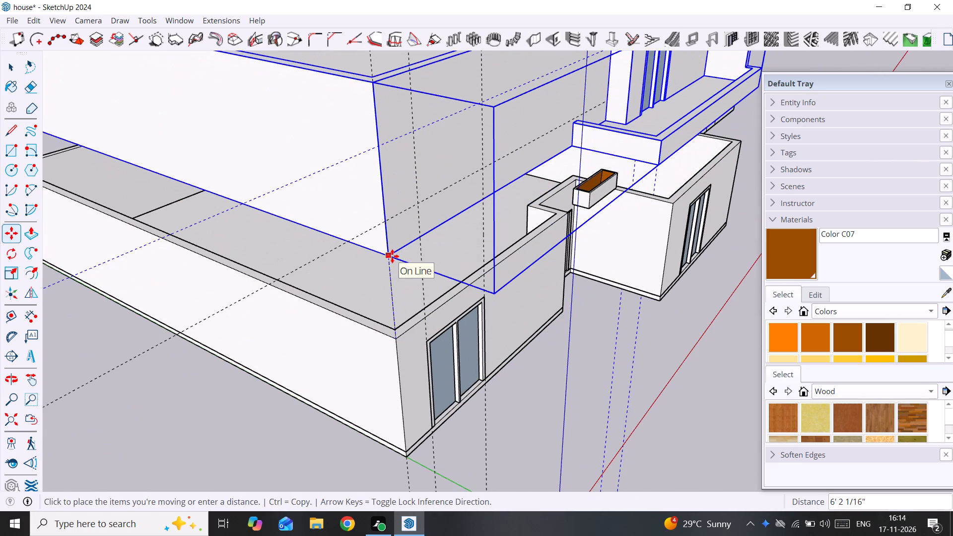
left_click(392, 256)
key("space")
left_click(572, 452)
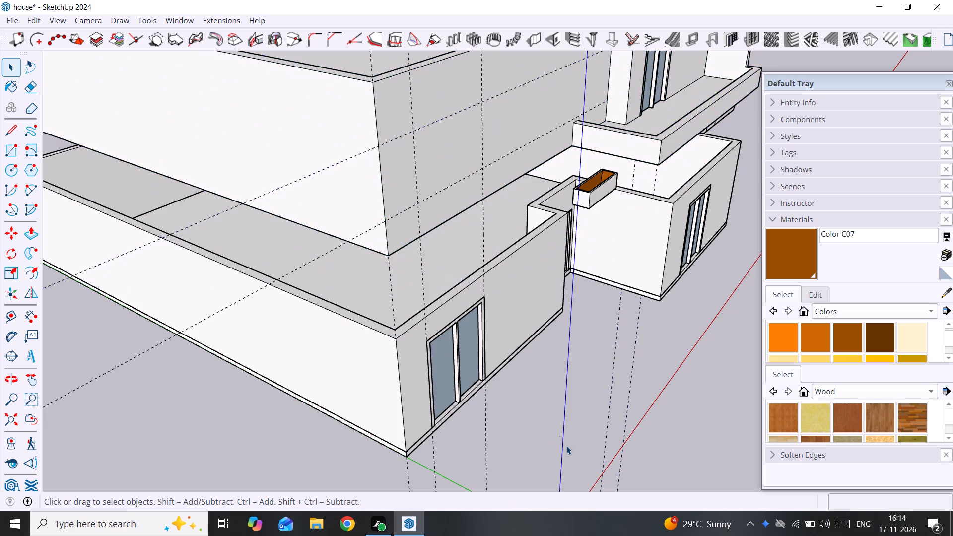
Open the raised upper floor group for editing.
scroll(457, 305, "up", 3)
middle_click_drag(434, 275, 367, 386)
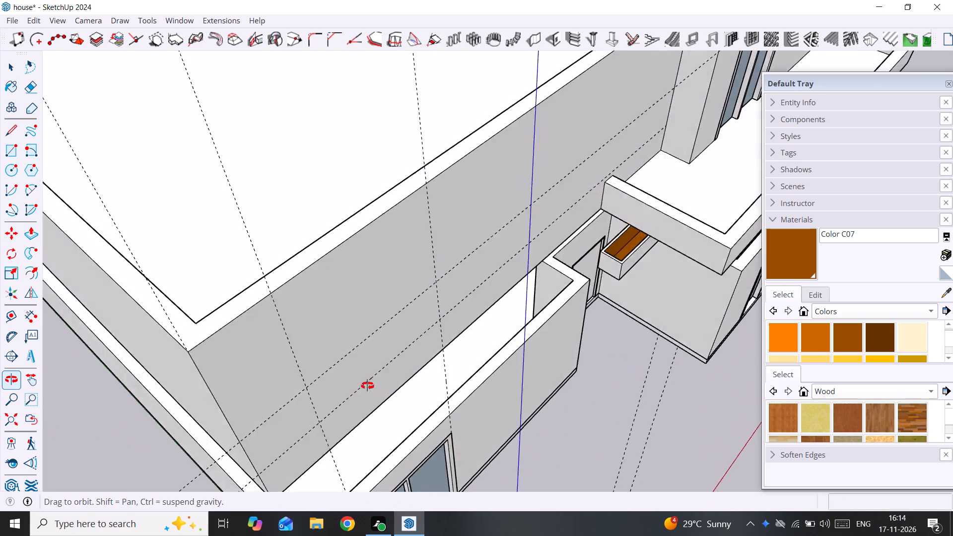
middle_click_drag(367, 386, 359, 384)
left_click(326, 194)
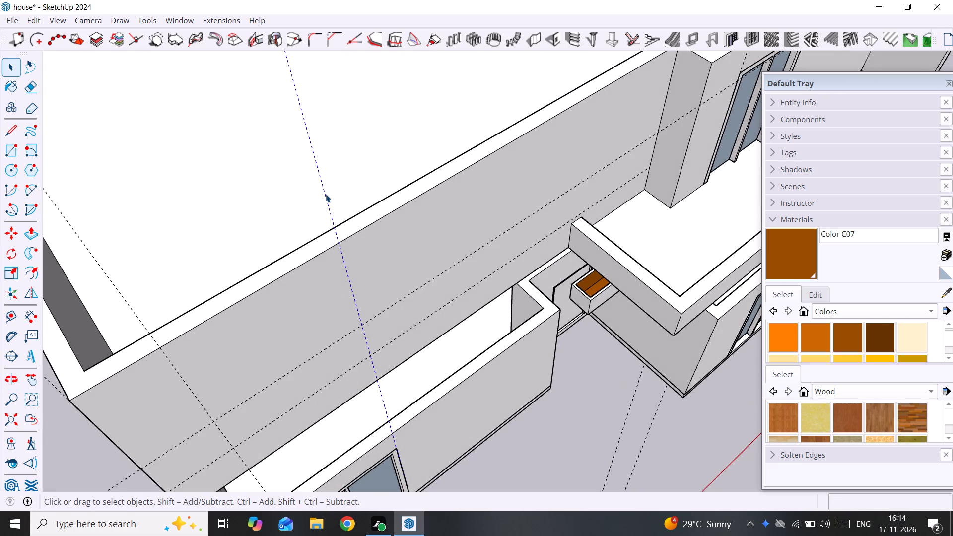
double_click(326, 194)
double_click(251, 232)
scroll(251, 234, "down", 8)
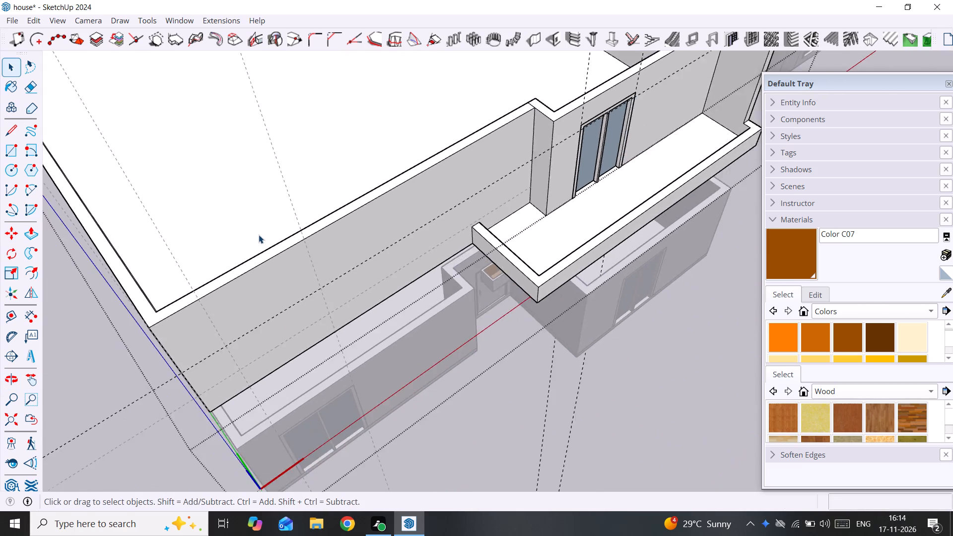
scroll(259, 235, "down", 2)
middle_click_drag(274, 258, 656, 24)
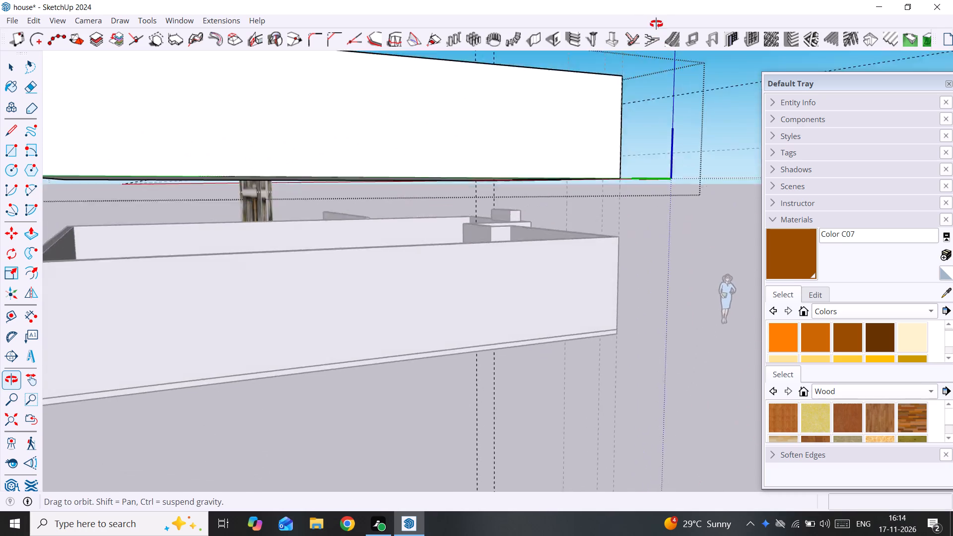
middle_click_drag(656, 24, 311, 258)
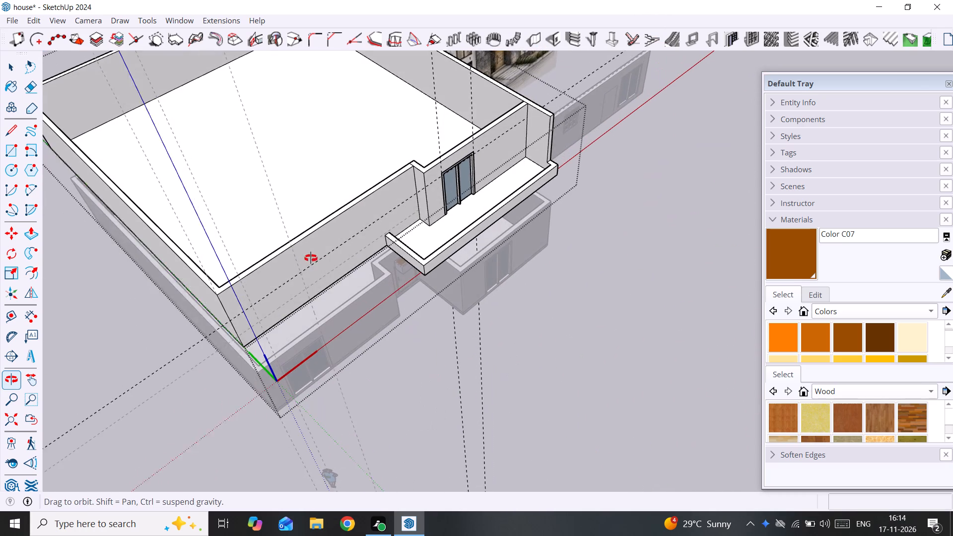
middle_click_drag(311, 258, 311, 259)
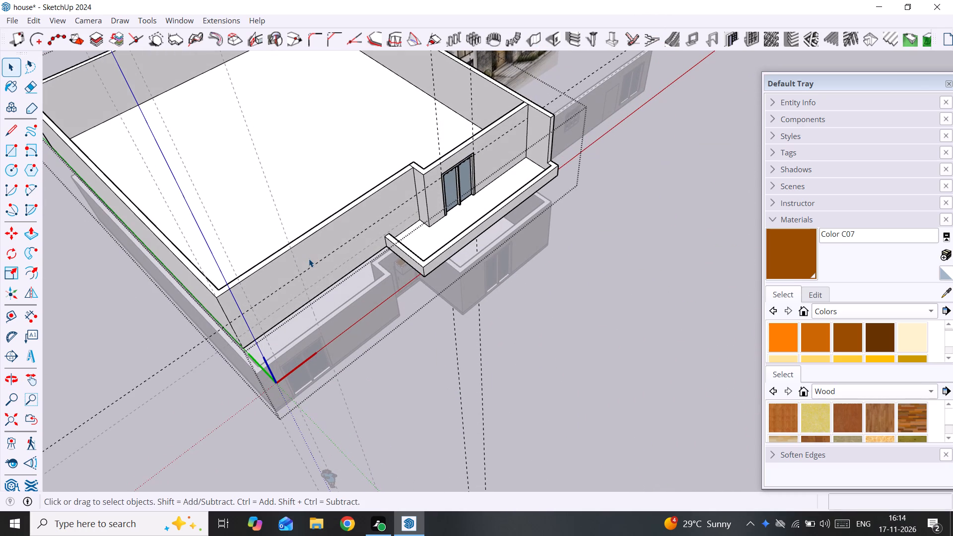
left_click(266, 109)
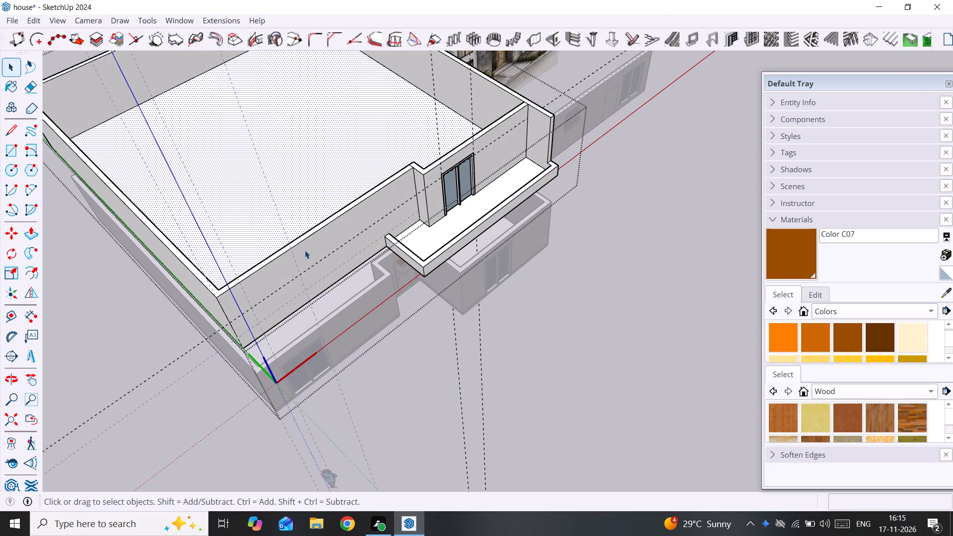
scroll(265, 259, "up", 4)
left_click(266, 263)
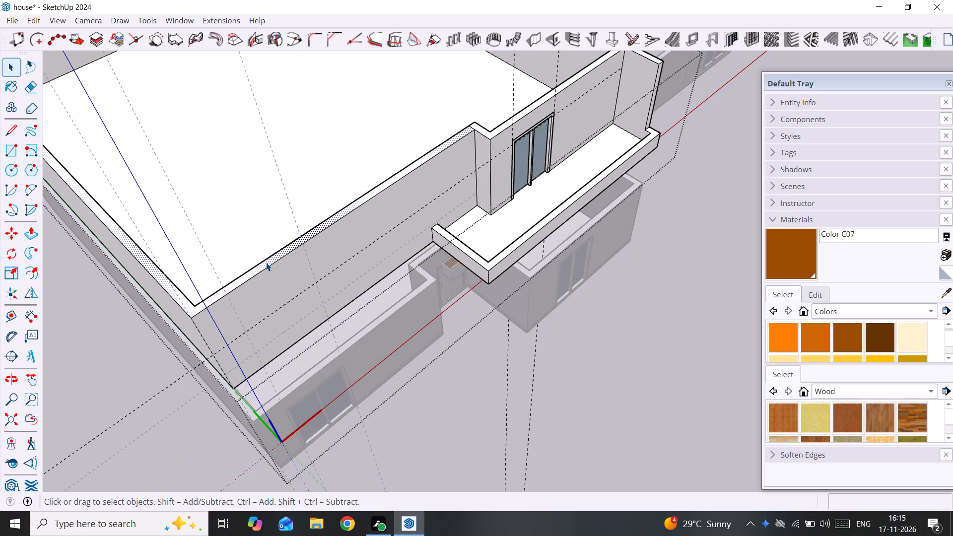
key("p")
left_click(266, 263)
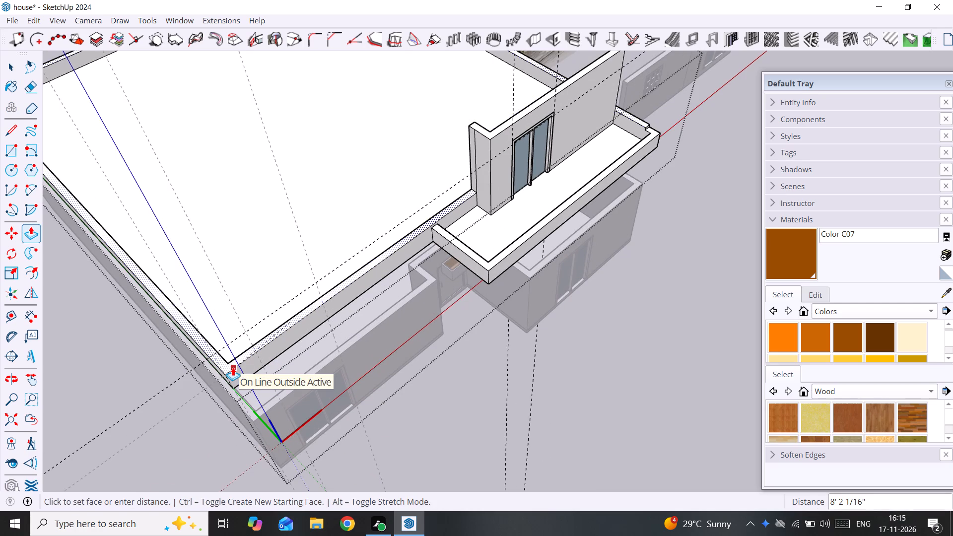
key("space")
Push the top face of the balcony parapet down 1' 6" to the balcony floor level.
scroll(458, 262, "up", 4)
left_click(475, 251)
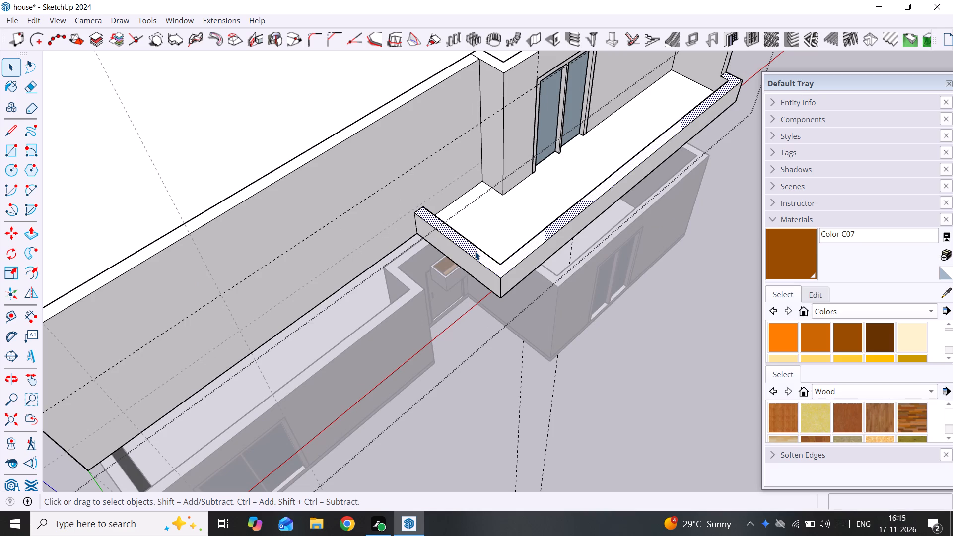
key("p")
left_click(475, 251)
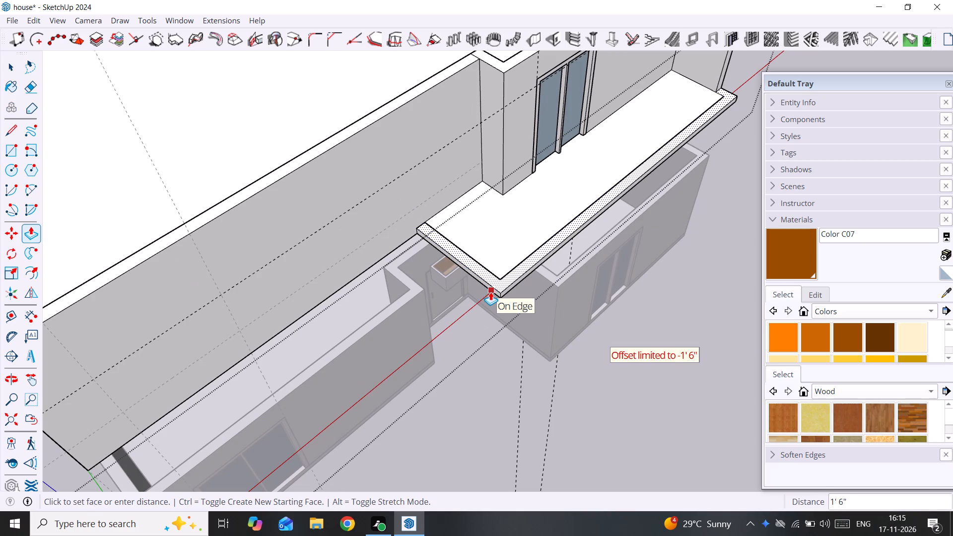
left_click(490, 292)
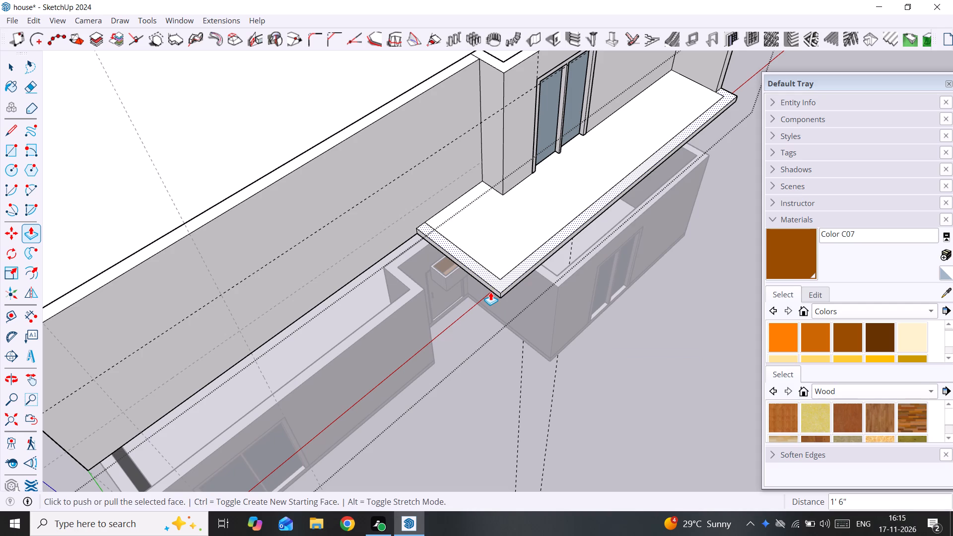
Measure the thickness of the balcony slab along its outer edge.
scroll(484, 277, "up", 4)
scroll(449, 246, "up", 3)
scroll(401, 226, "up", 4)
scroll(365, 193, "up", 3)
middle_click_drag(402, 218, 435, 138)
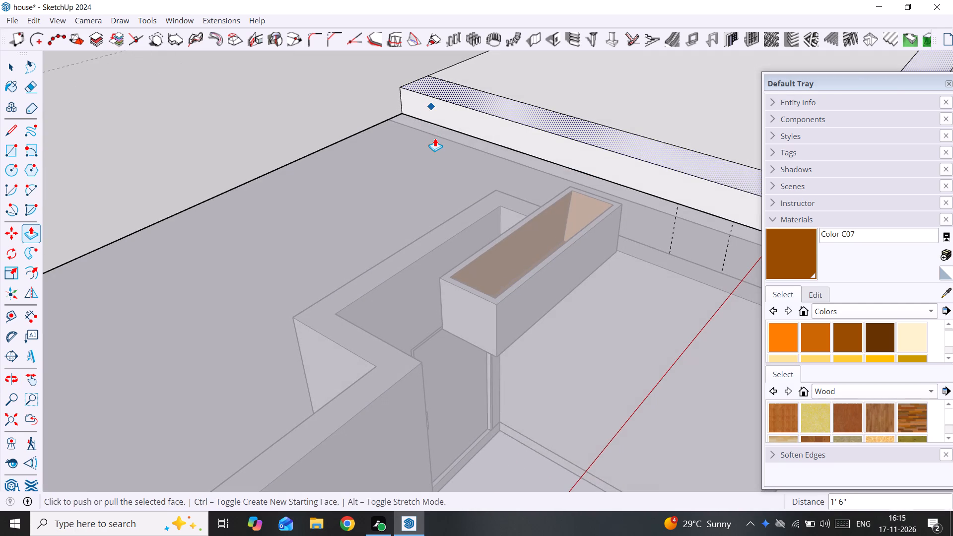
key("t")
left_click(477, 114)
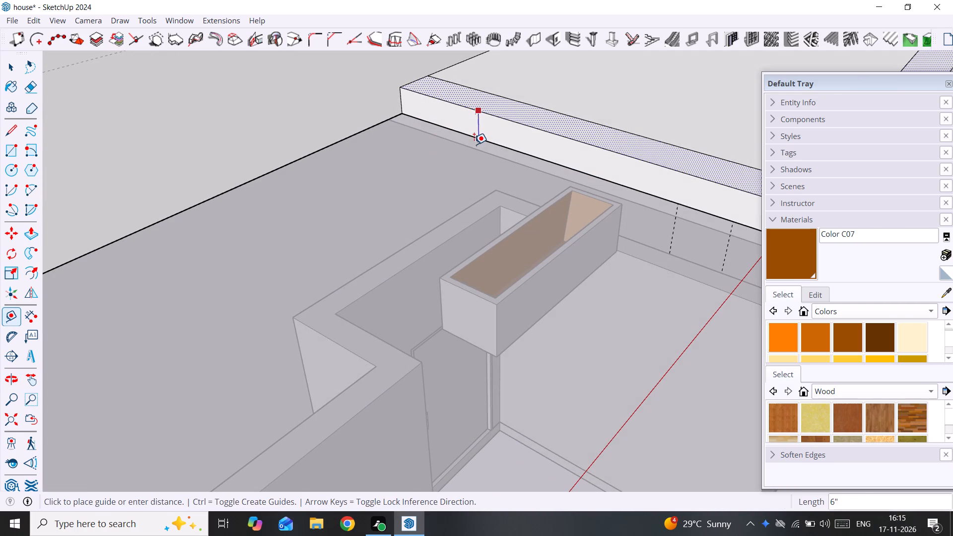
key("space")
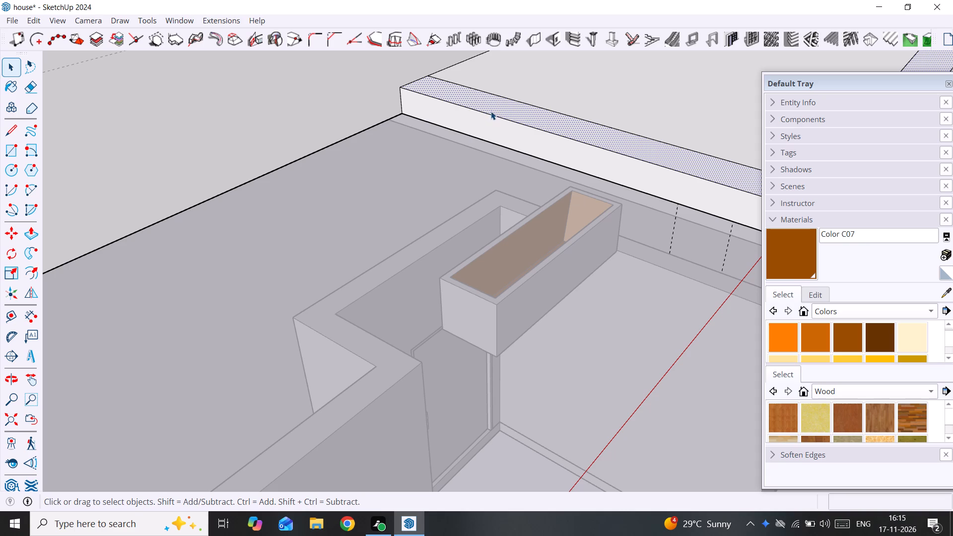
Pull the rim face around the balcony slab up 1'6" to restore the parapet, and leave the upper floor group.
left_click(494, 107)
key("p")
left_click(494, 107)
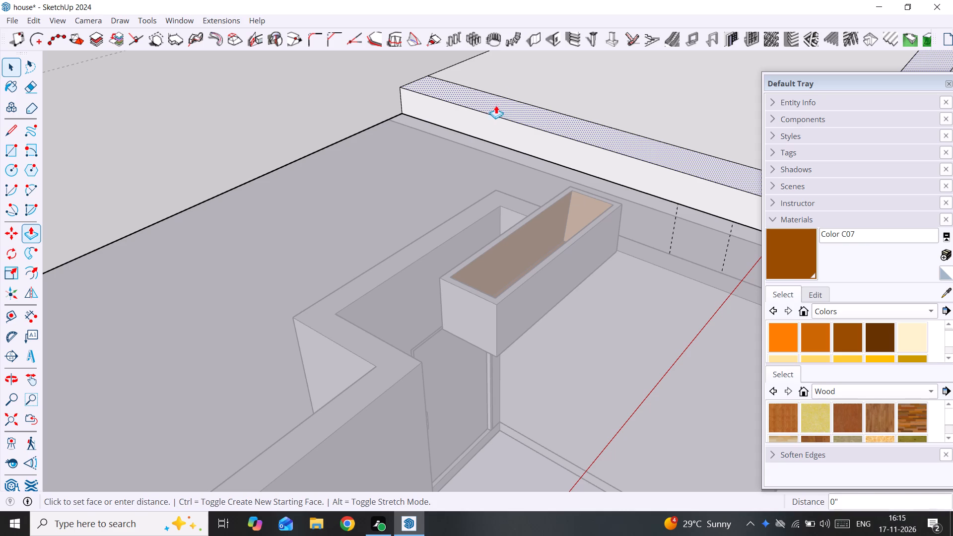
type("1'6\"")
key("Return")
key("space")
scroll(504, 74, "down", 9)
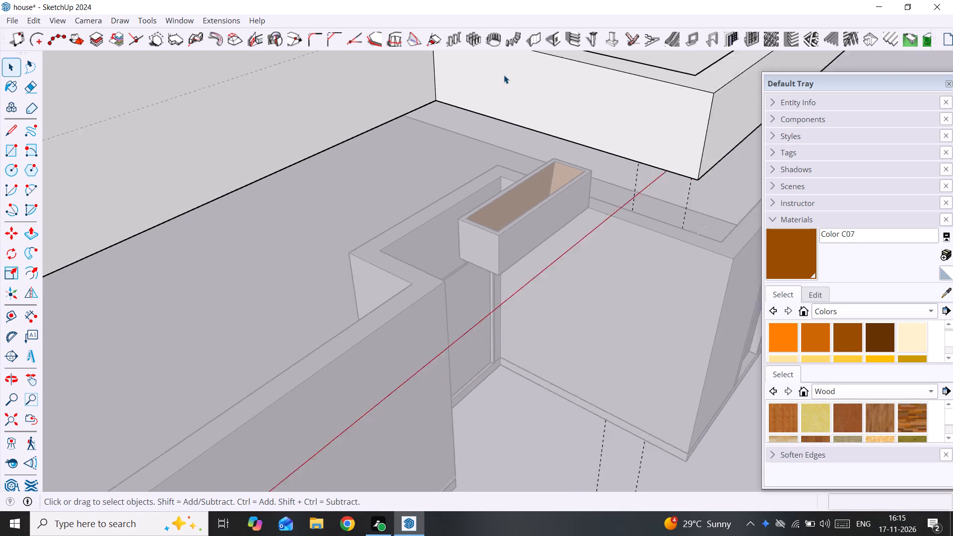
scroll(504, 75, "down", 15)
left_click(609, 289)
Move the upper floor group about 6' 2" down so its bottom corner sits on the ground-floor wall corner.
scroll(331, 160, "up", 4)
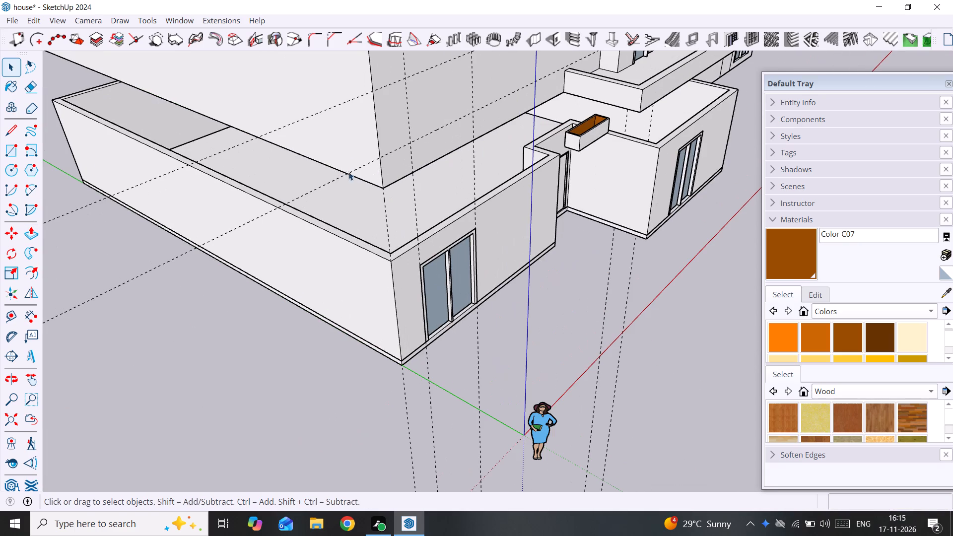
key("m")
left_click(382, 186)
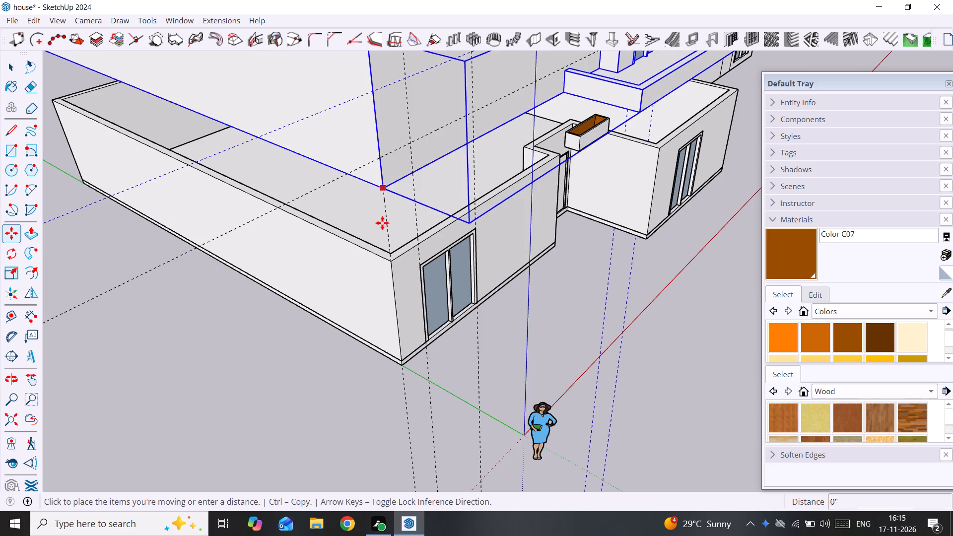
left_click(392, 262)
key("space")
Place a horizontal guide 6" above the floor line on the upper front wall.
scroll(370, 258, "down", 11)
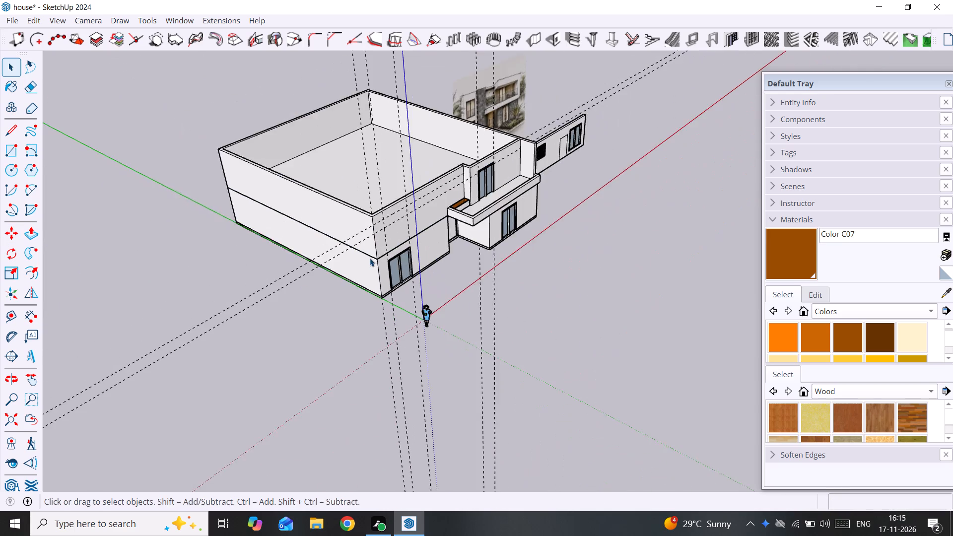
scroll(370, 258, "down", 3)
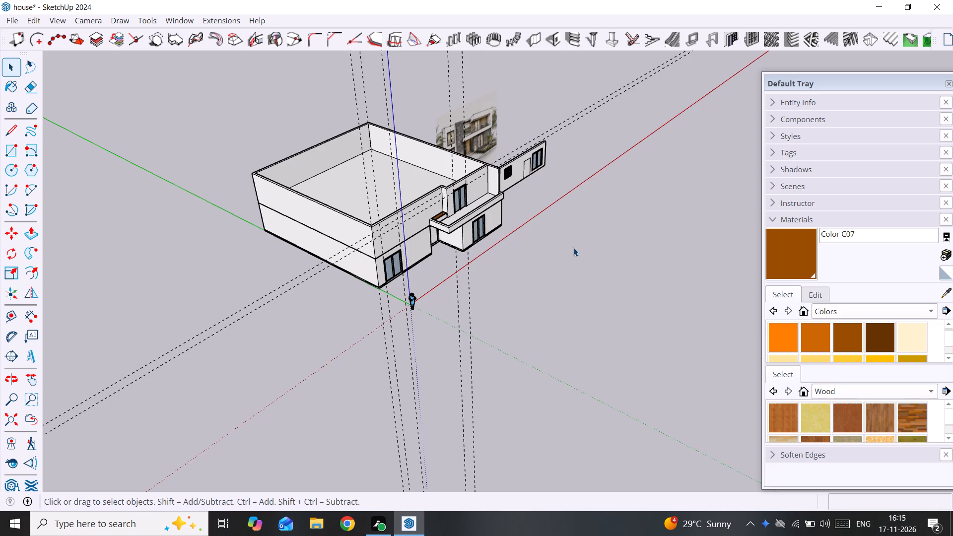
scroll(293, 219, "up", 3)
scroll(405, 251, "up", 8)
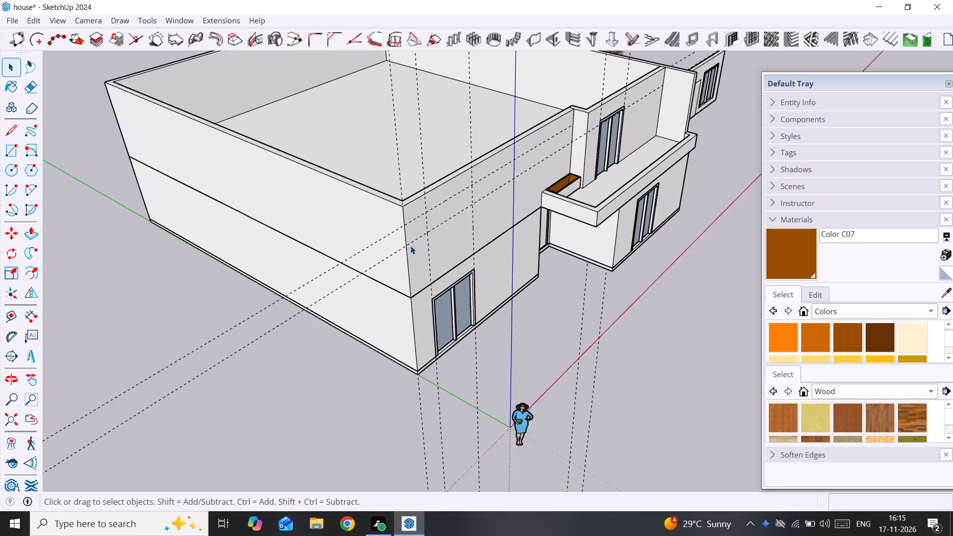
scroll(410, 246, "up", 7)
middle_click_drag(506, 265, 413, 273)
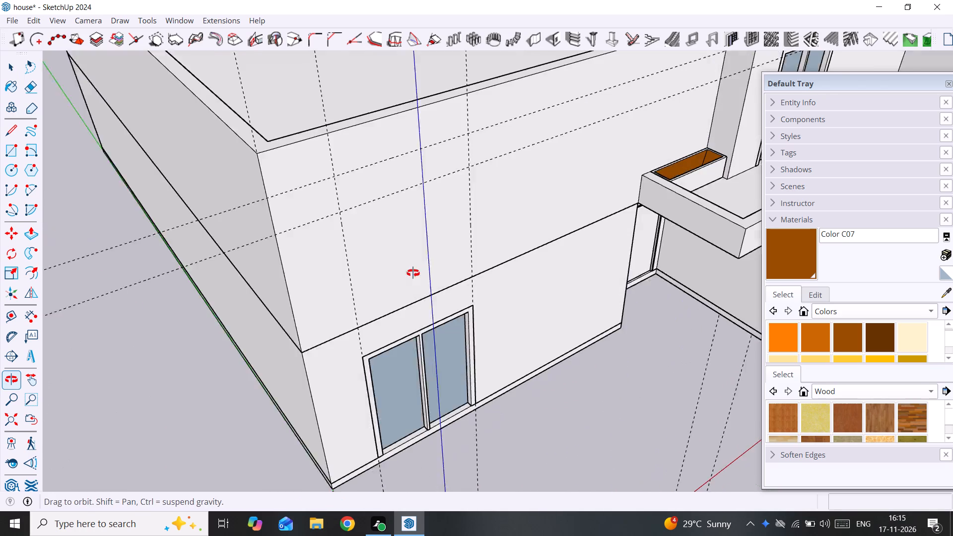
middle_click_drag(413, 273, 406, 273)
scroll(406, 273, "down", 4)
scroll(395, 281, "up", 4)
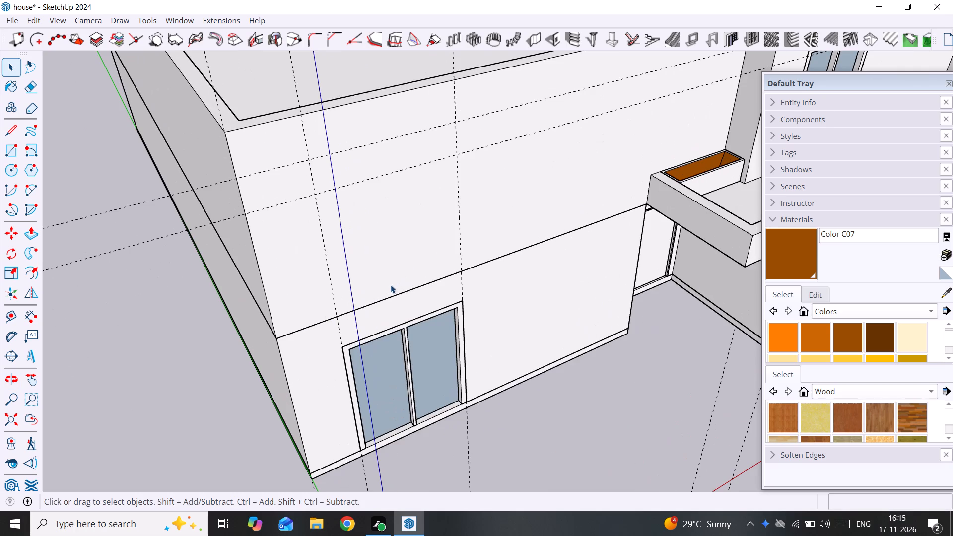
key("t")
left_click(395, 293)
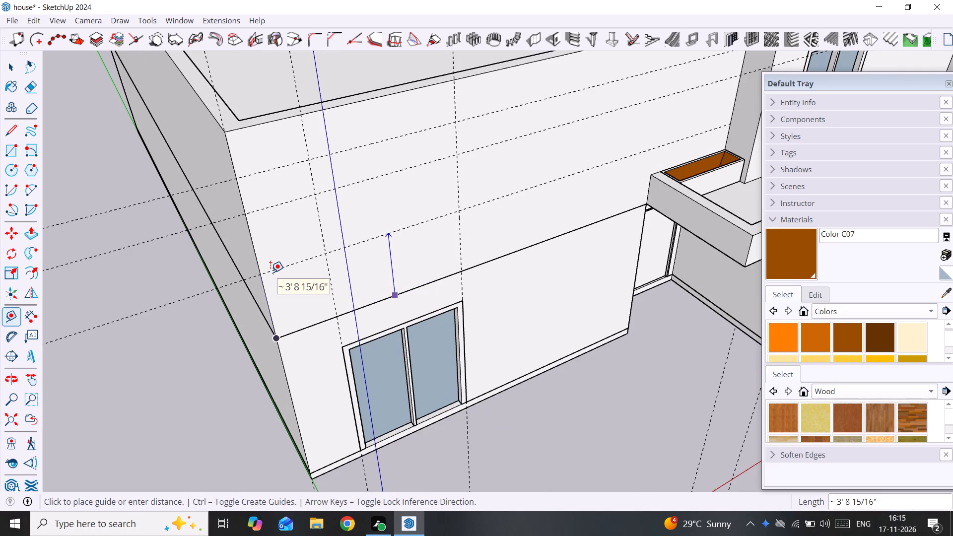
type("6\"")
key("Return")
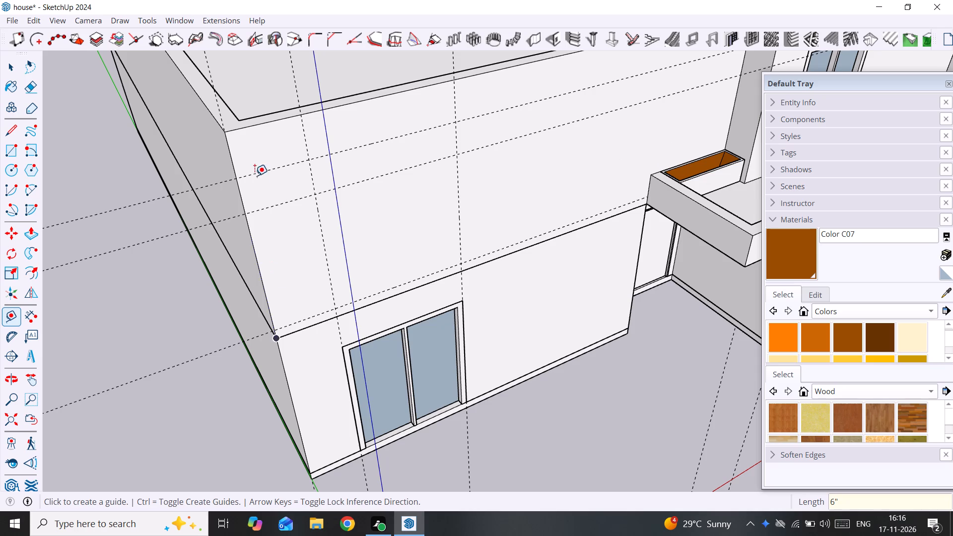
Measure from the upper front wall's top edge to the upper guide, and between the upper and lower horizontal guides.
left_click(283, 117)
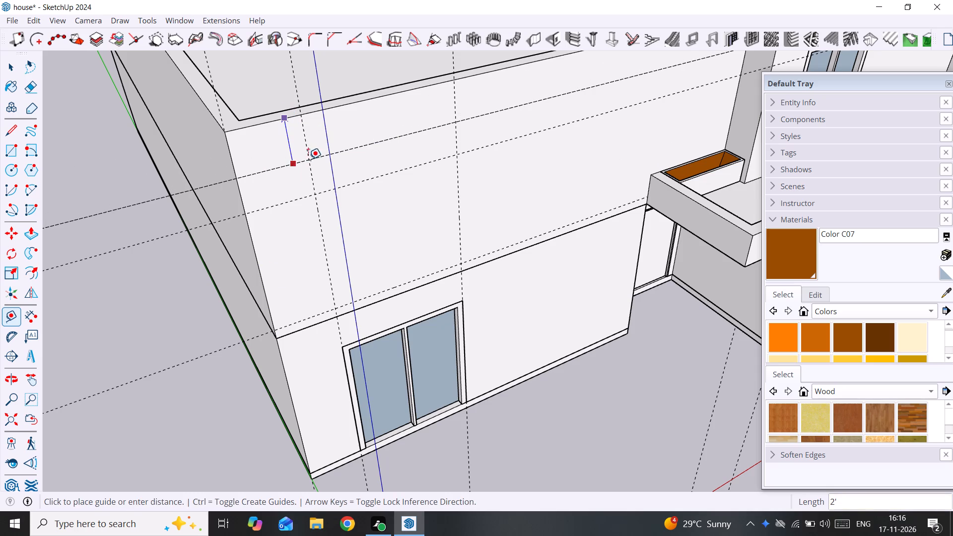
key("space")
key("t")
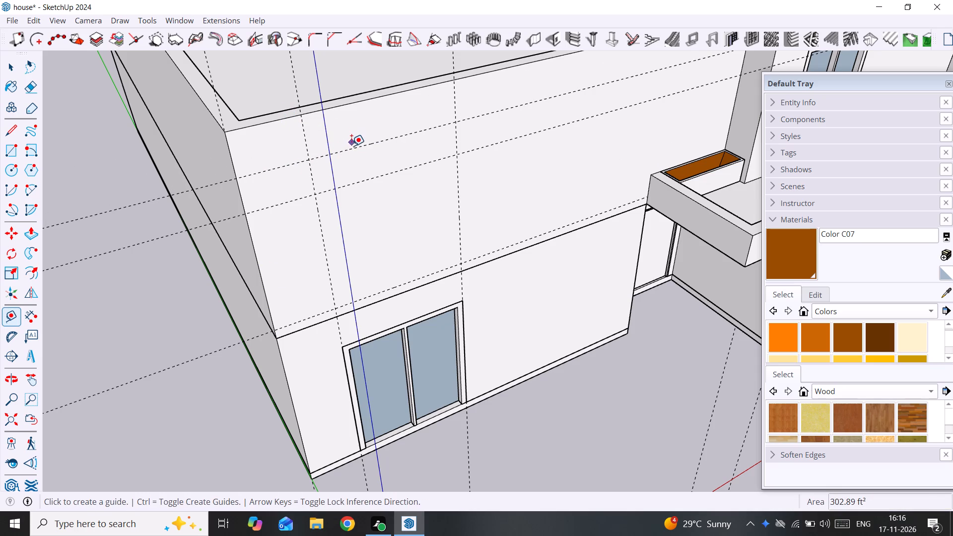
left_click(351, 148)
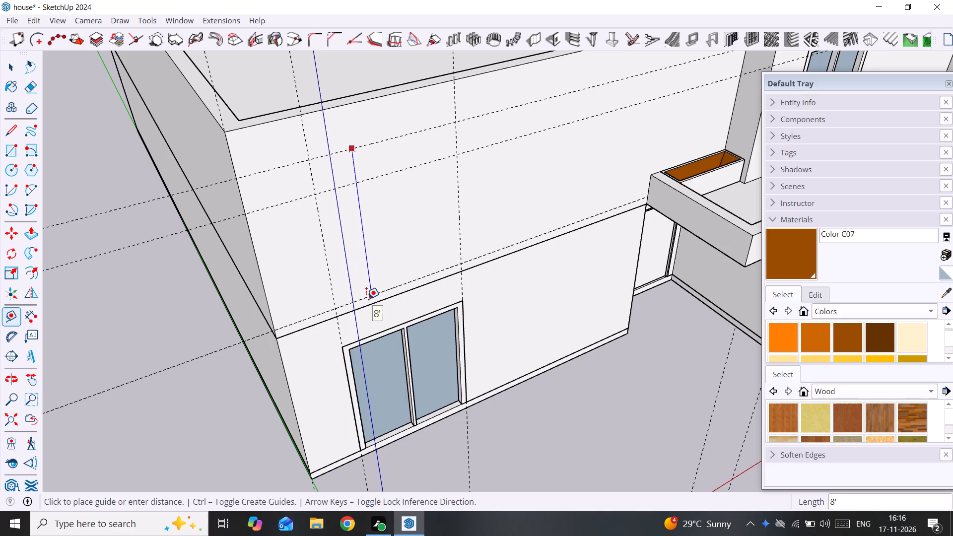
key("b")
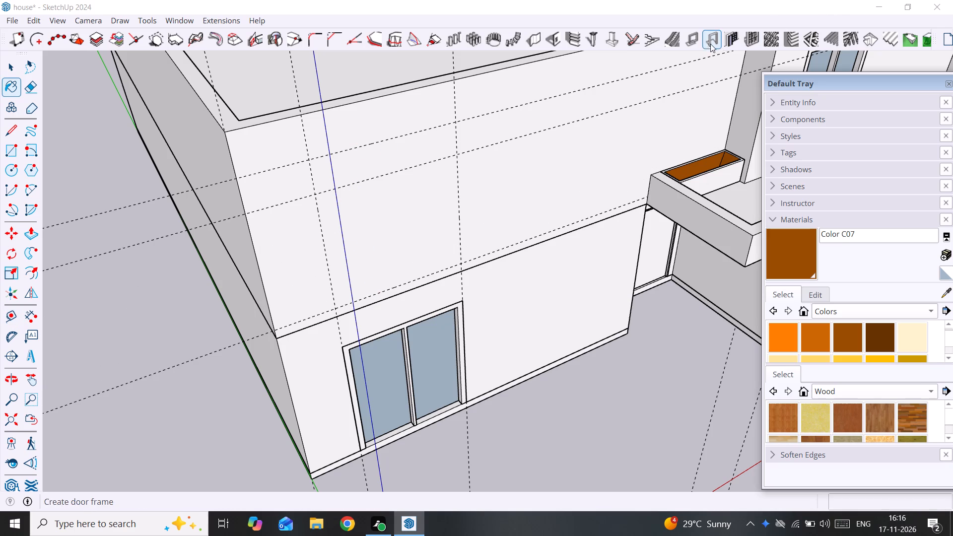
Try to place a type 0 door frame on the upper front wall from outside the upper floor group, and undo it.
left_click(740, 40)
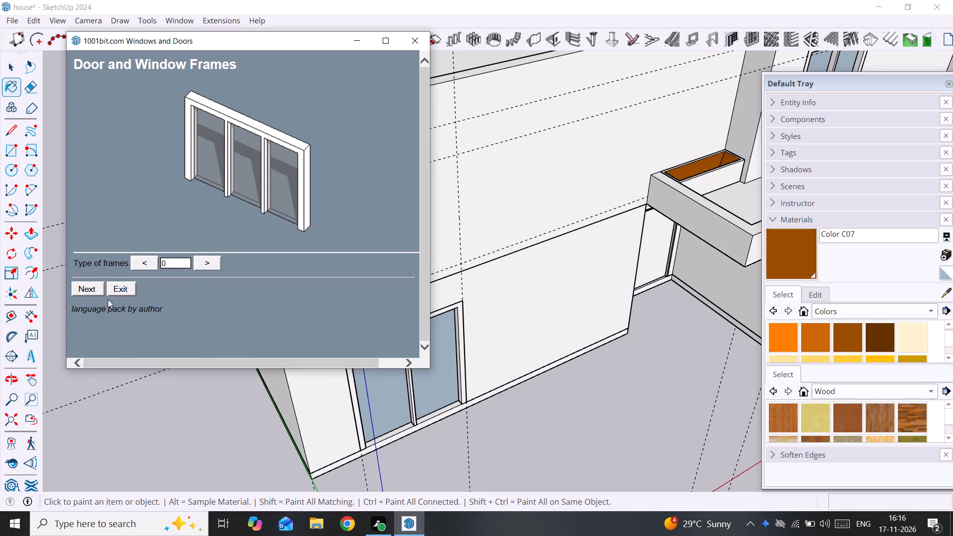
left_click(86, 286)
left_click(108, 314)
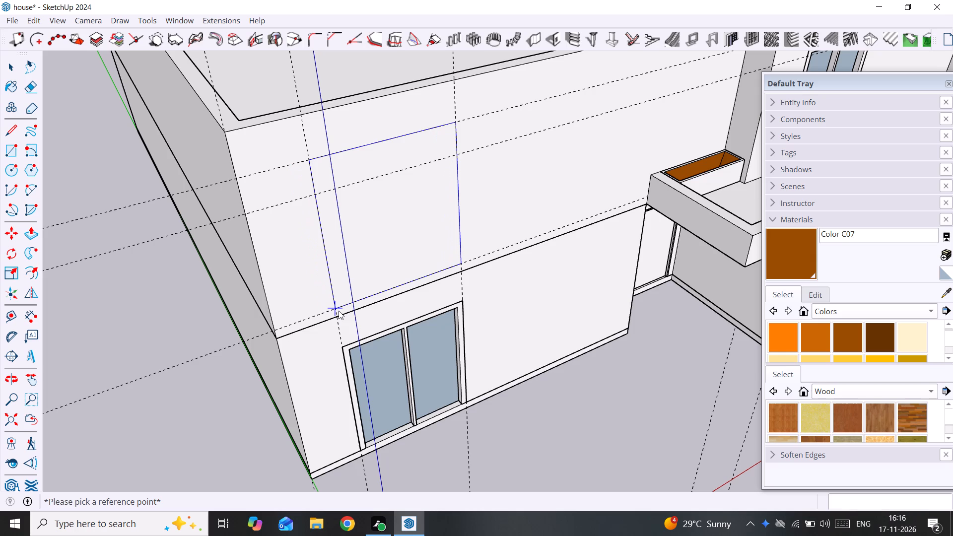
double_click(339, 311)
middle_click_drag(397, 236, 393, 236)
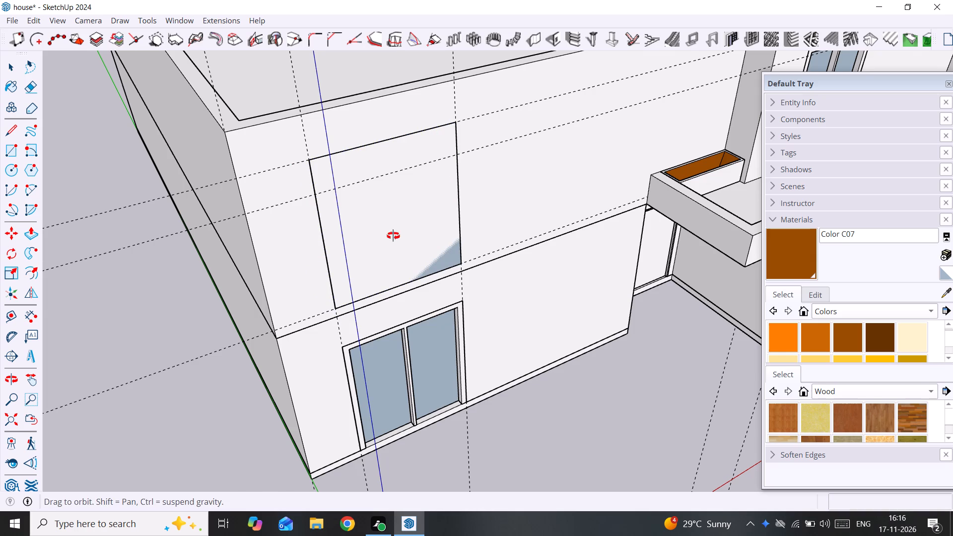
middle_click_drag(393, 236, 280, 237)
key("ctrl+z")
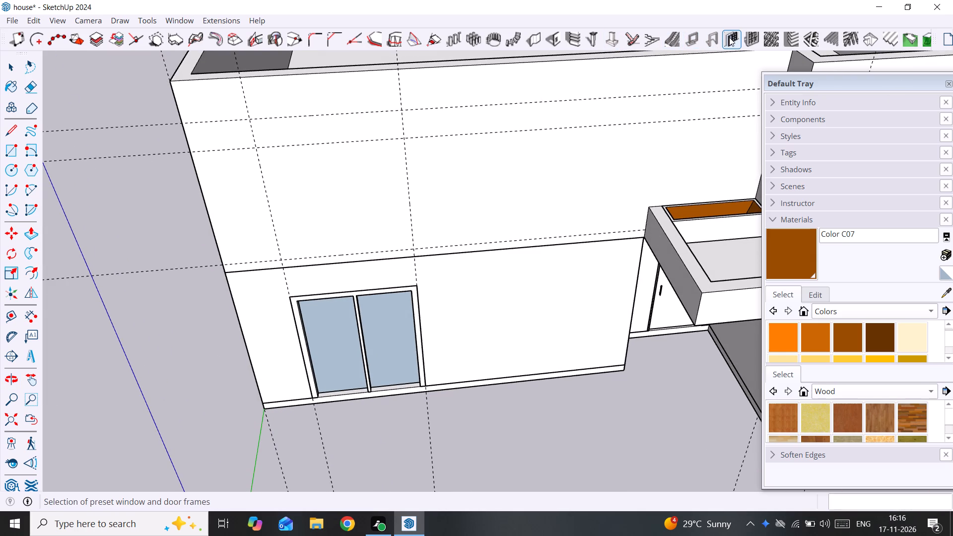
Inside the upper floor group, build a type 0 two-panel door frame between the guides above the ground-floor window, and leave the group.
key("space")
double_click(347, 168)
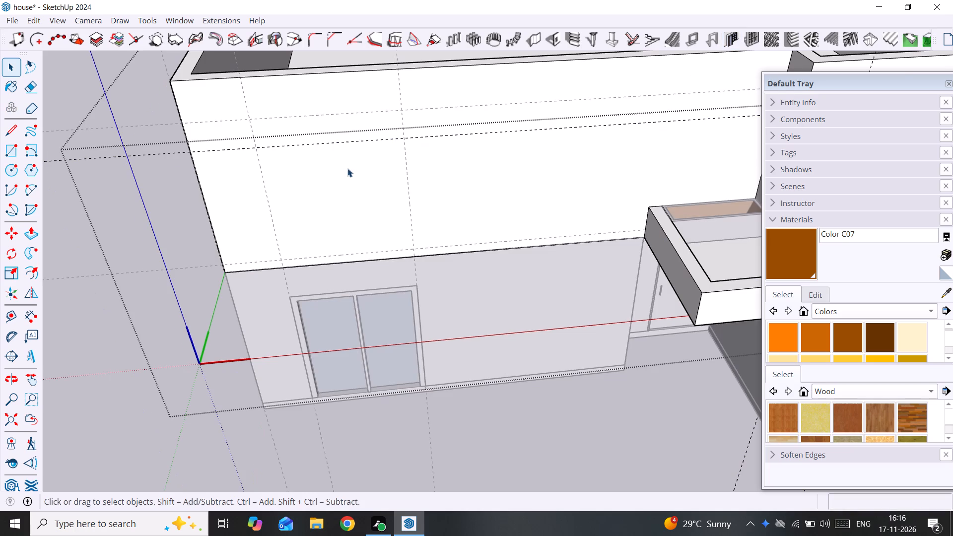
left_click(737, 37)
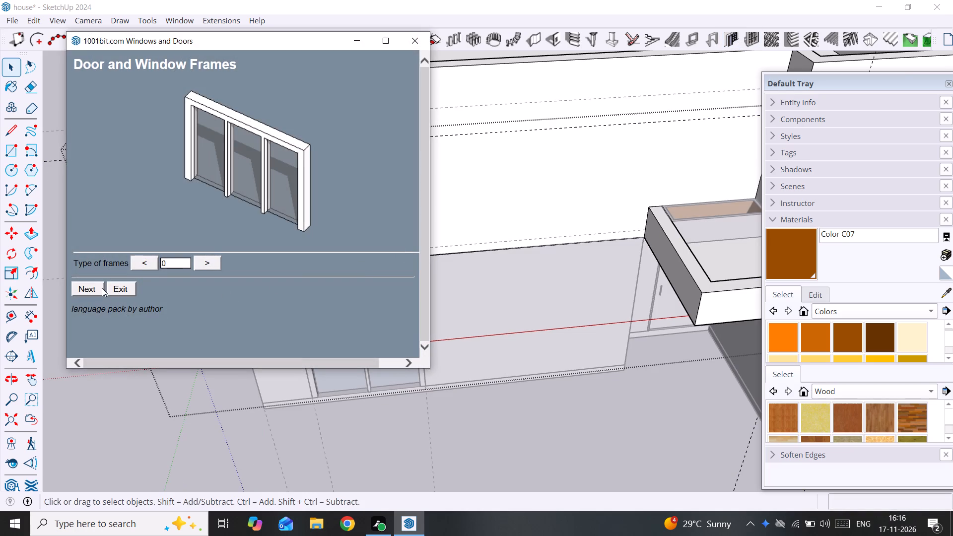
left_click(93, 286)
left_click(106, 310)
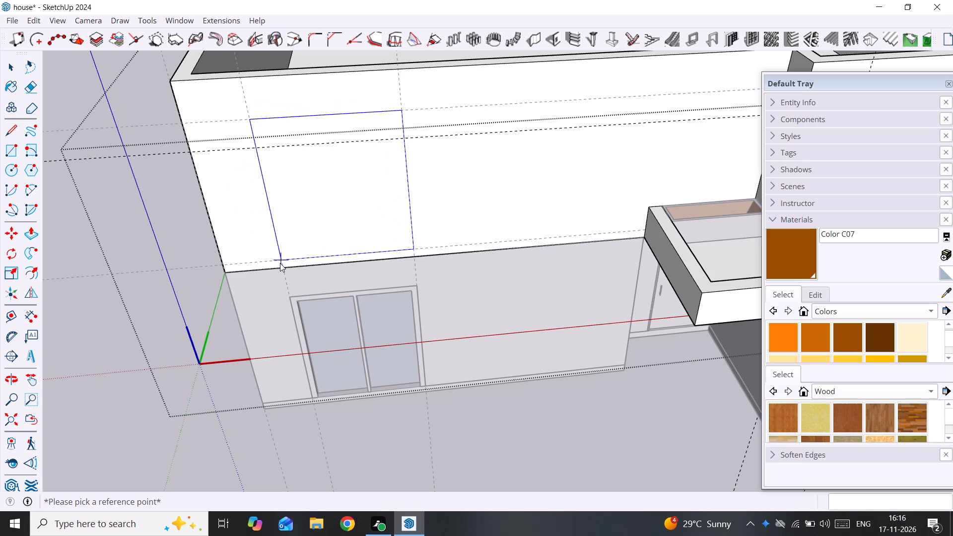
double_click(280, 263)
key("space")
scroll(318, 226, "down", 5)
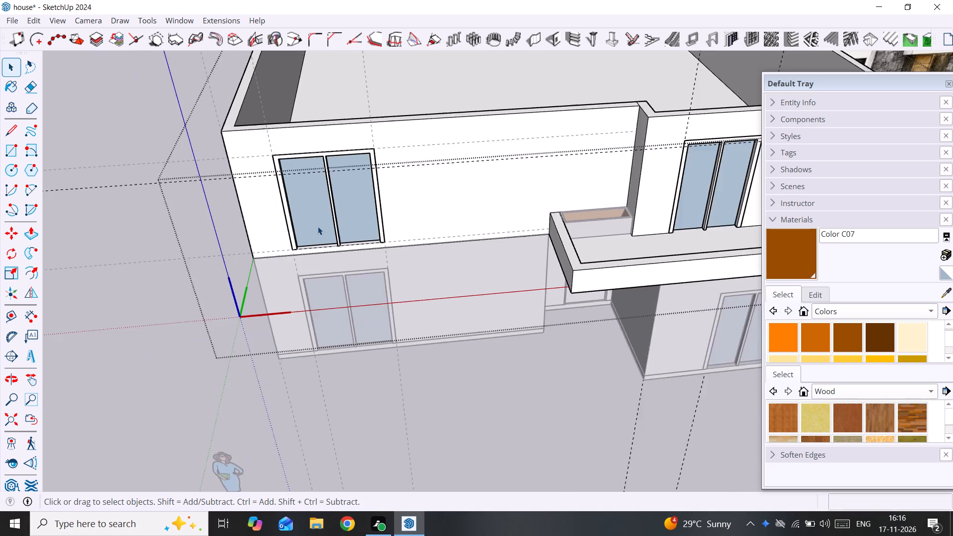
scroll(318, 226, "down", 4)
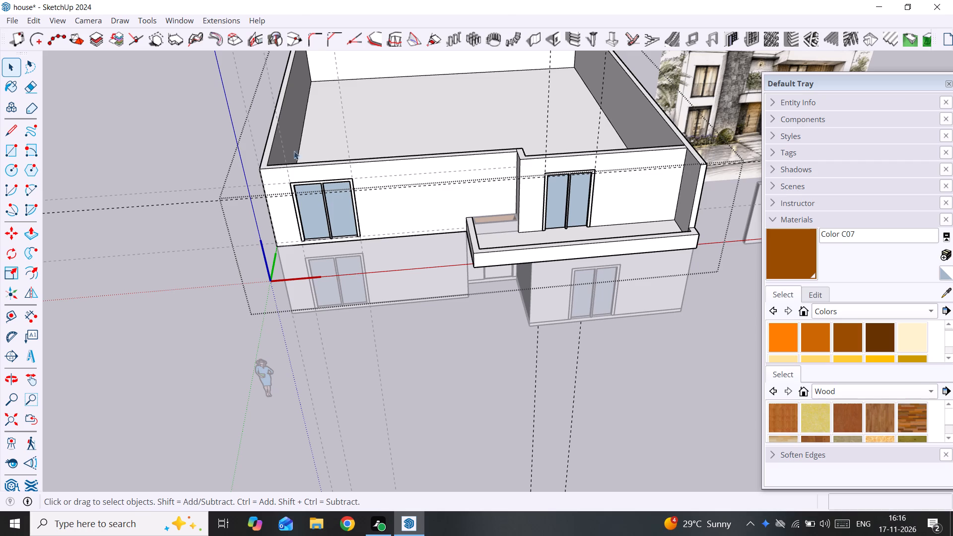
key("space")
left_click(426, 374)
Delete all guides from the model.
left_click(33, 20)
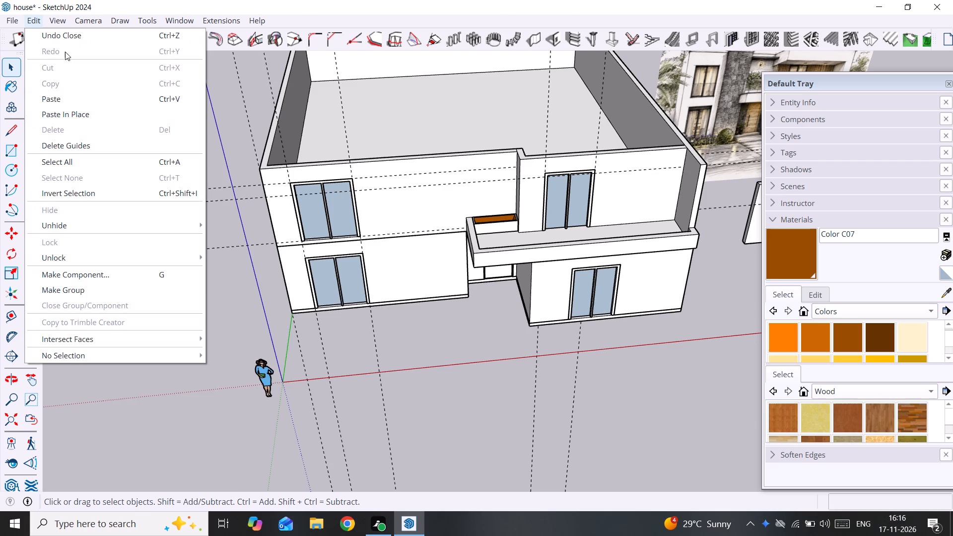
left_click(93, 142)
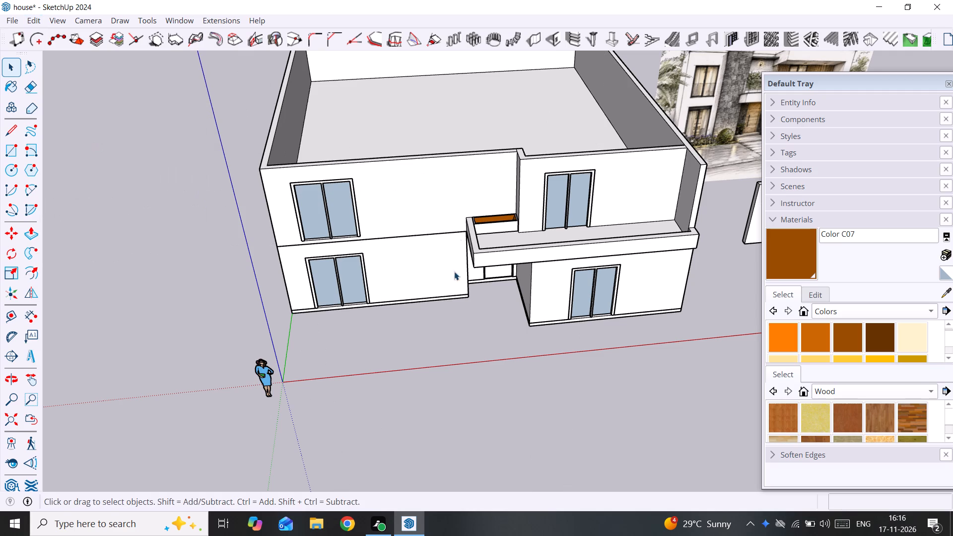
Examine the reference image's upper floor and compare its balcony side wall with the model's balcony end.
scroll(446, 289, "down", 5)
middle_click_drag(442, 293, 486, 230)
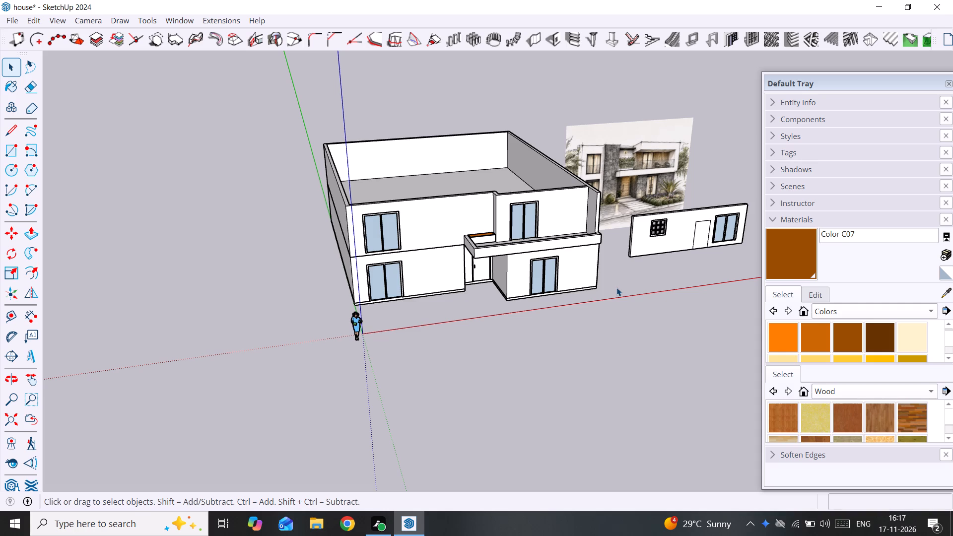
left_click(616, 287)
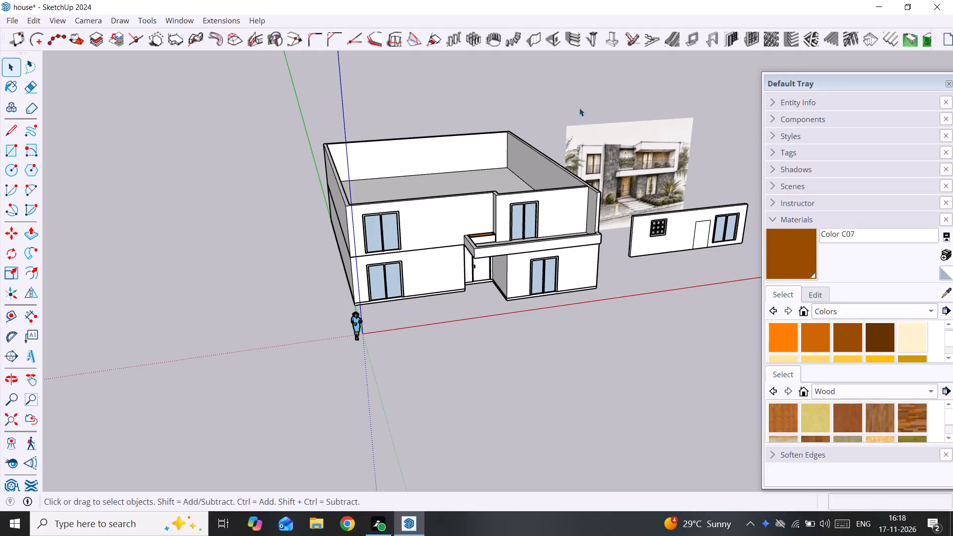
scroll(664, 169, "up", 5)
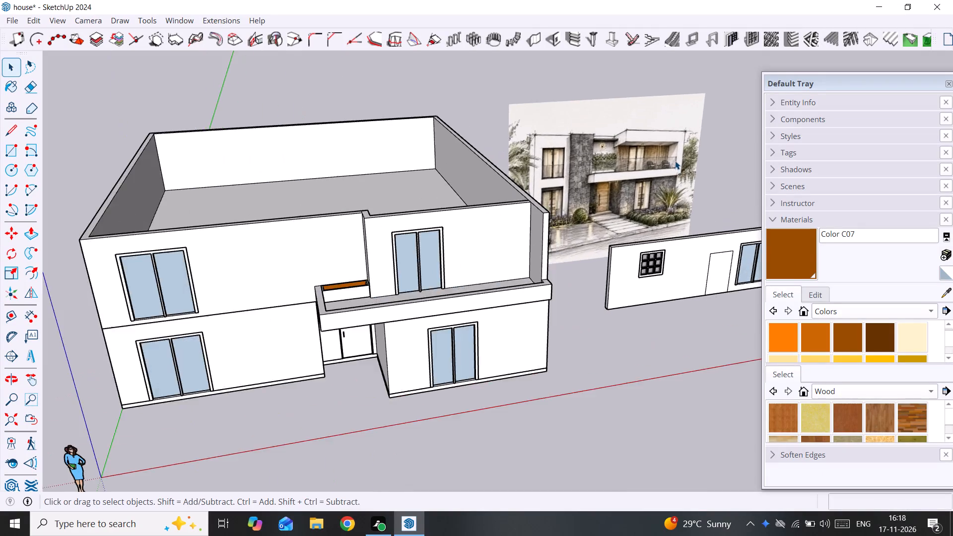
scroll(675, 161, "up", 6)
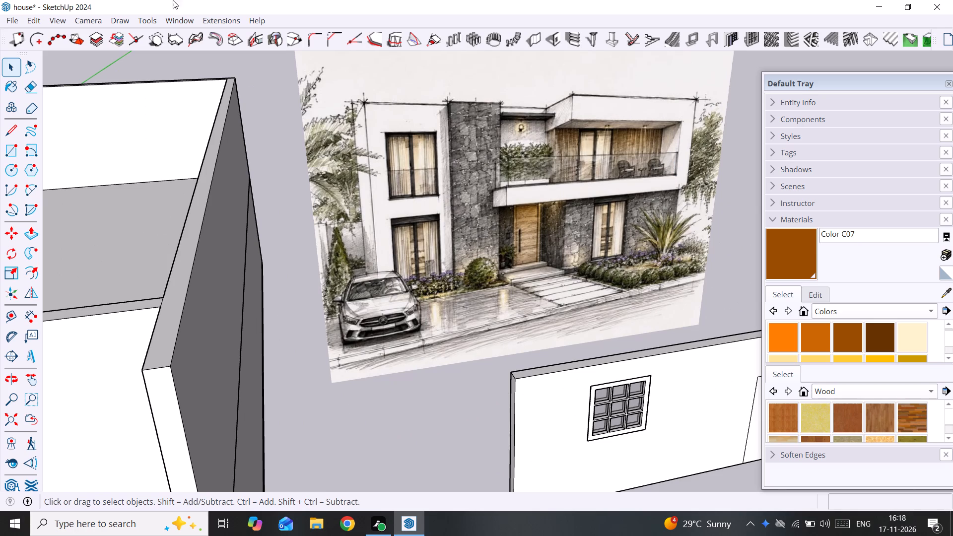
middle_click(156, 374)
middle_click_drag(158, 373, 482, 231, "shift")
scroll(484, 228, "down", 10)
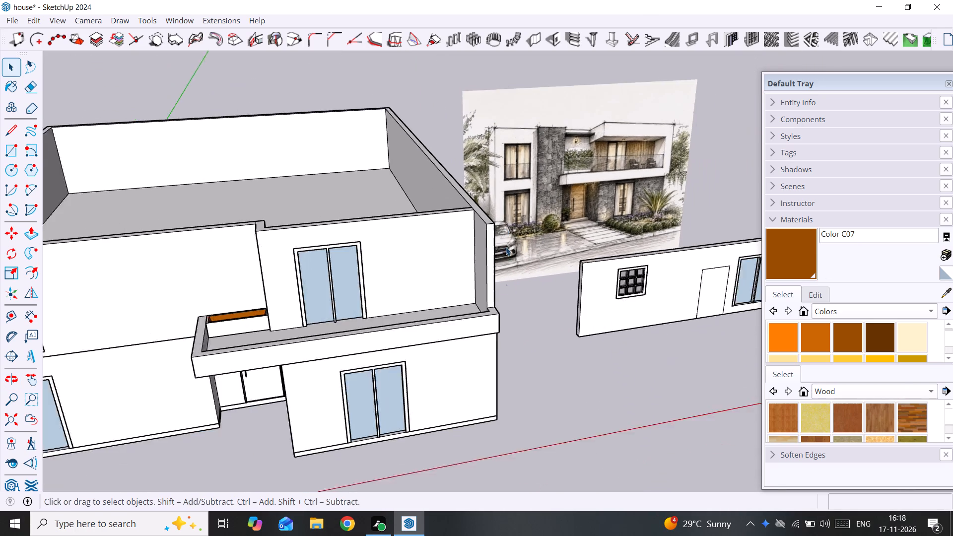
scroll(488, 329, "up", 4)
middle_click_drag(476, 273, 593, 296)
scroll(550, 283, "up", 3)
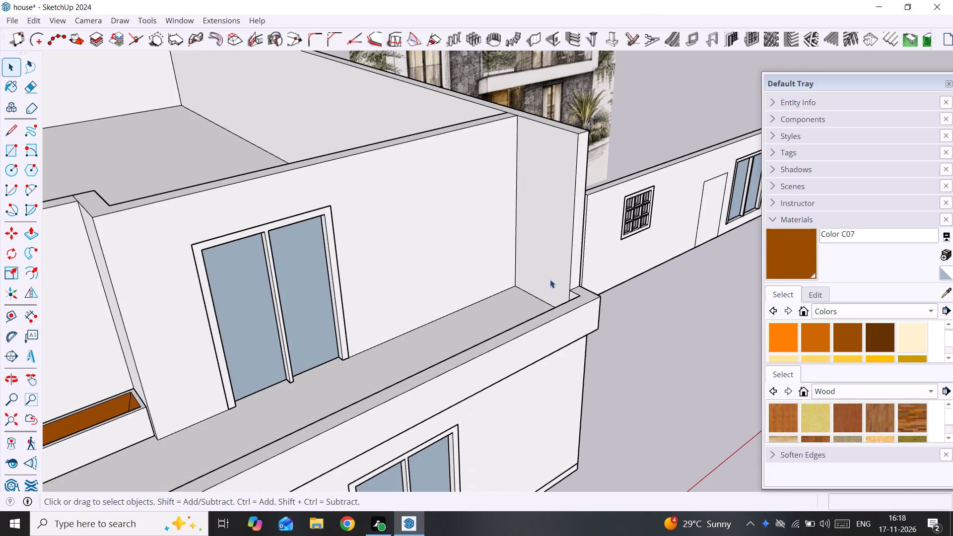
Open the upper floor group and delete the short vertical edge where the balcony's side wall meets the parapet.
left_click(551, 269)
scroll(551, 269, "up", 2)
scroll(553, 269, "down", 10)
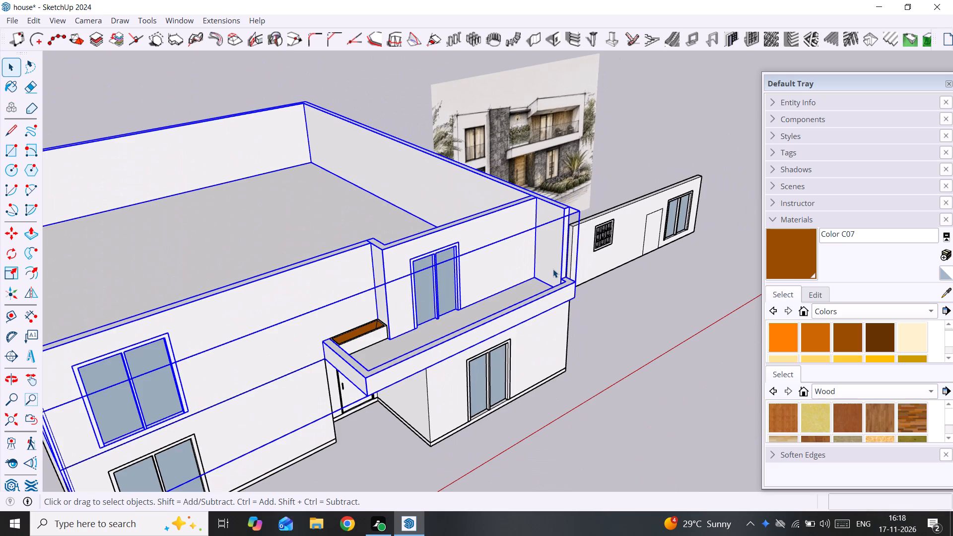
scroll(563, 293, "up", 4)
middle_click_drag(528, 293, 612, 324)
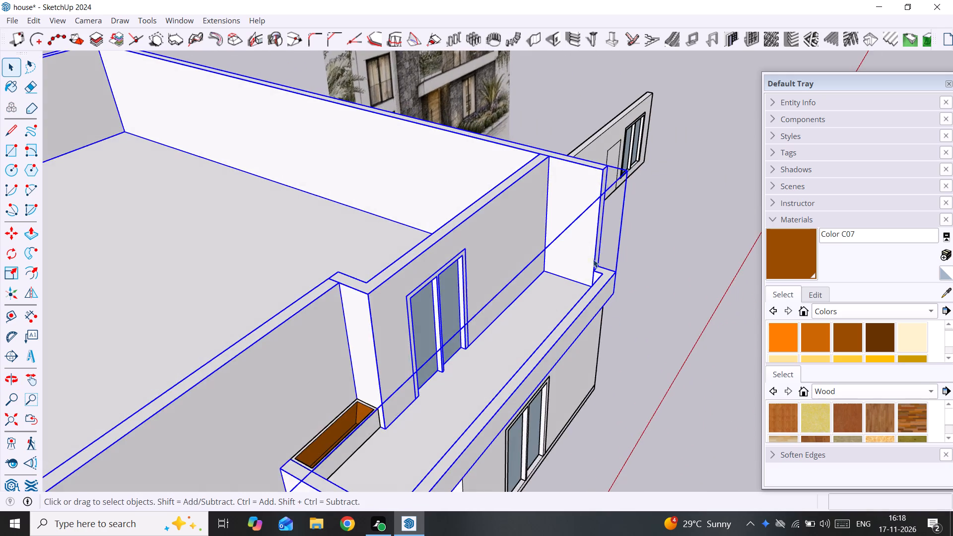
scroll(593, 259, "up", 7)
double_click(599, 236)
left_click(603, 234)
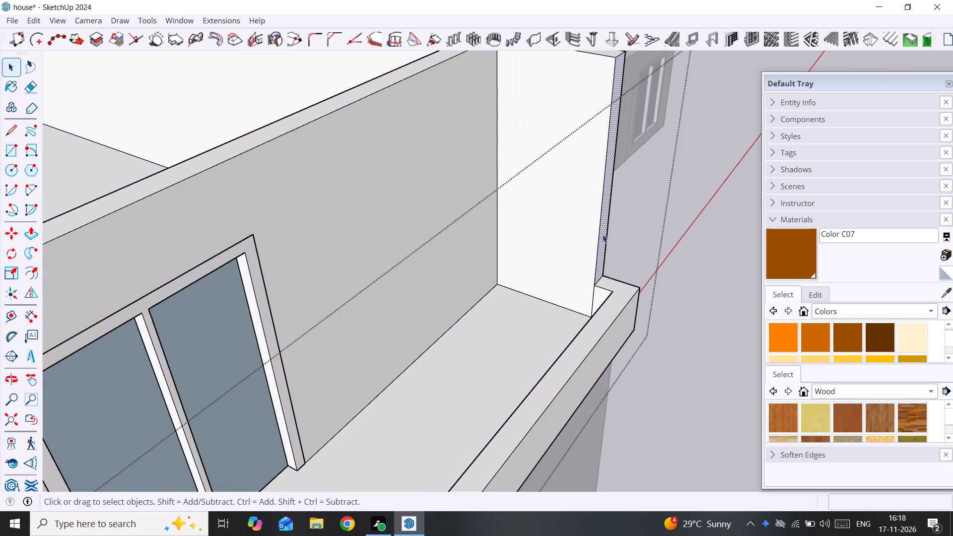
scroll(603, 234, "up", 4)
scroll(607, 293, "up", 4)
left_click(609, 316)
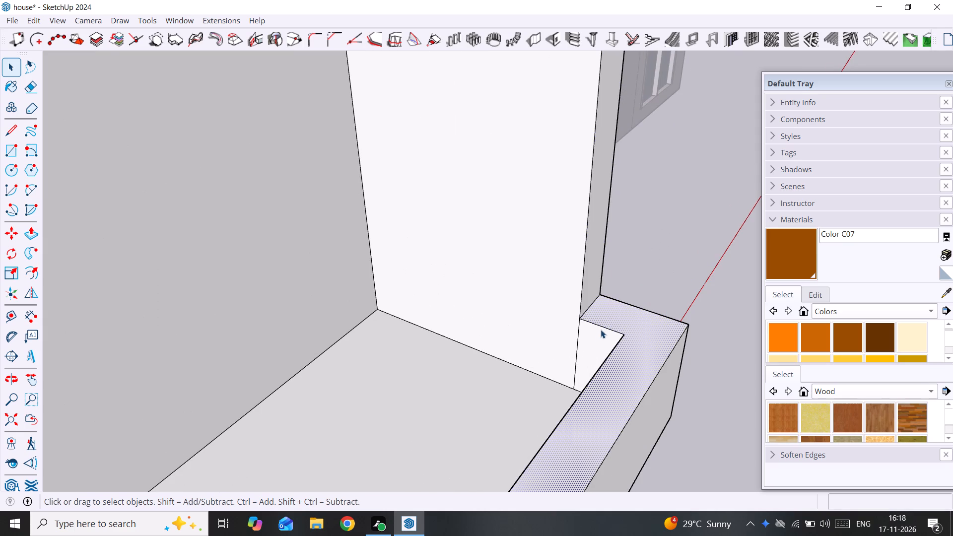
scroll(598, 332, "up", 4)
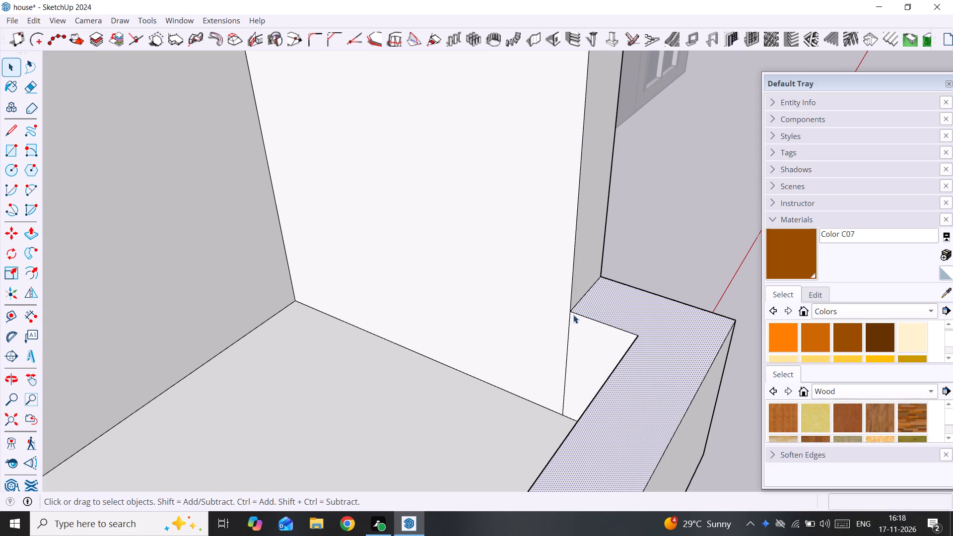
left_click(569, 325)
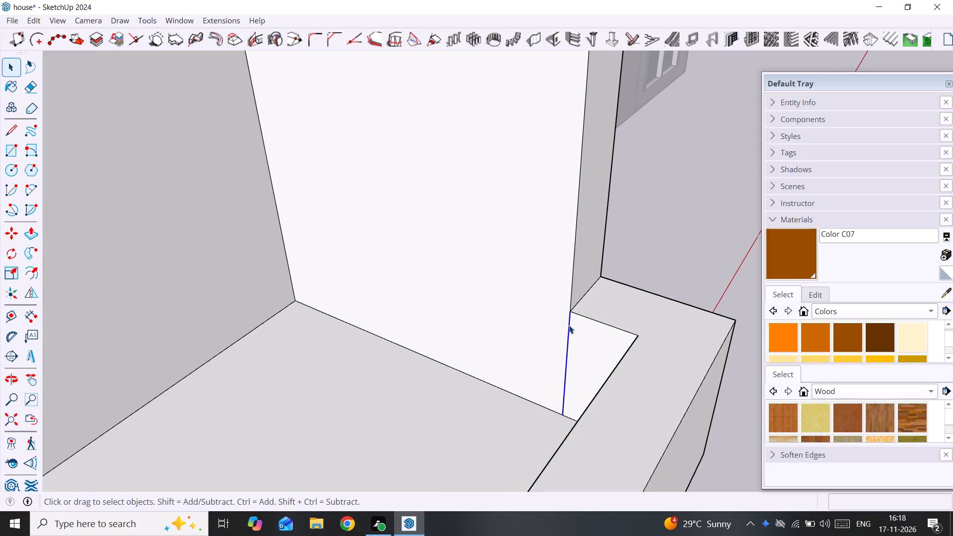
key("Delete")
Push/Pull the end face of the balcony's side wall outward about 8" to line up with the parapet's inner corner.
left_click(581, 253)
key("p")
left_click(581, 252)
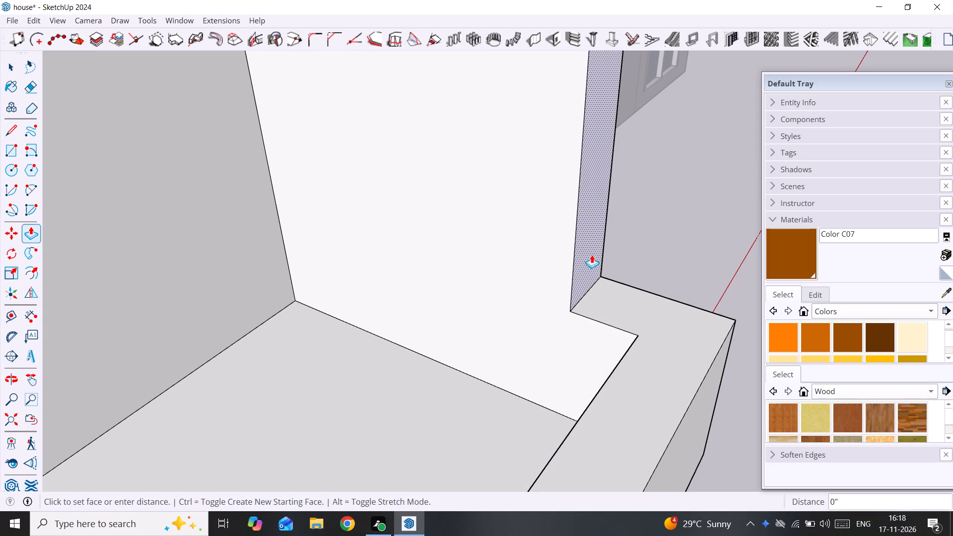
left_click(635, 338)
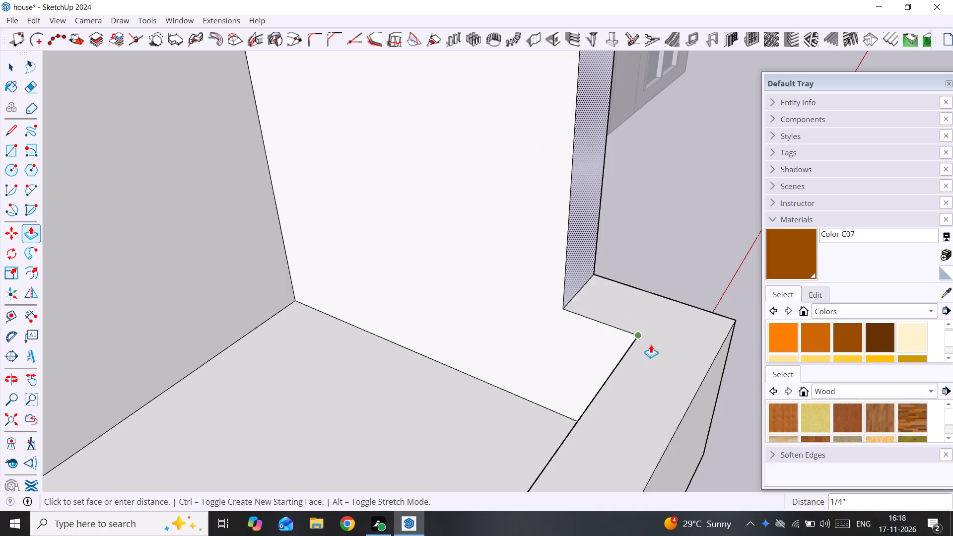
left_click(708, 361)
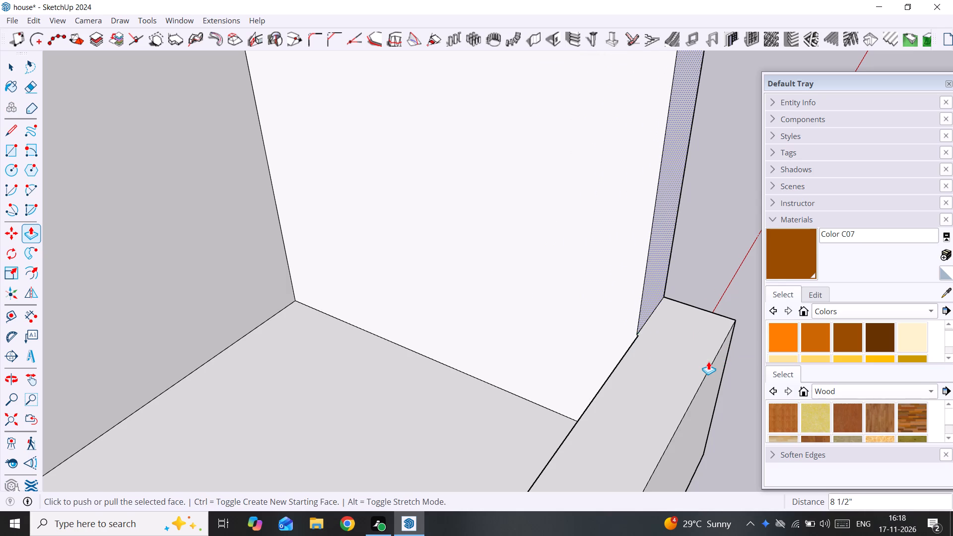
scroll(634, 291, "up", 5)
left_click(660, 284)
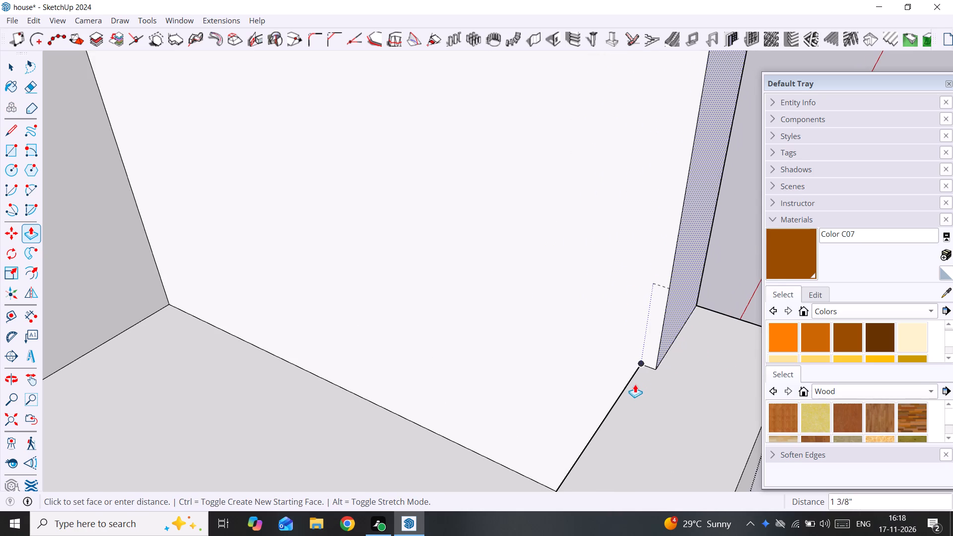
left_click(622, 390)
scroll(648, 330, "up", 4)
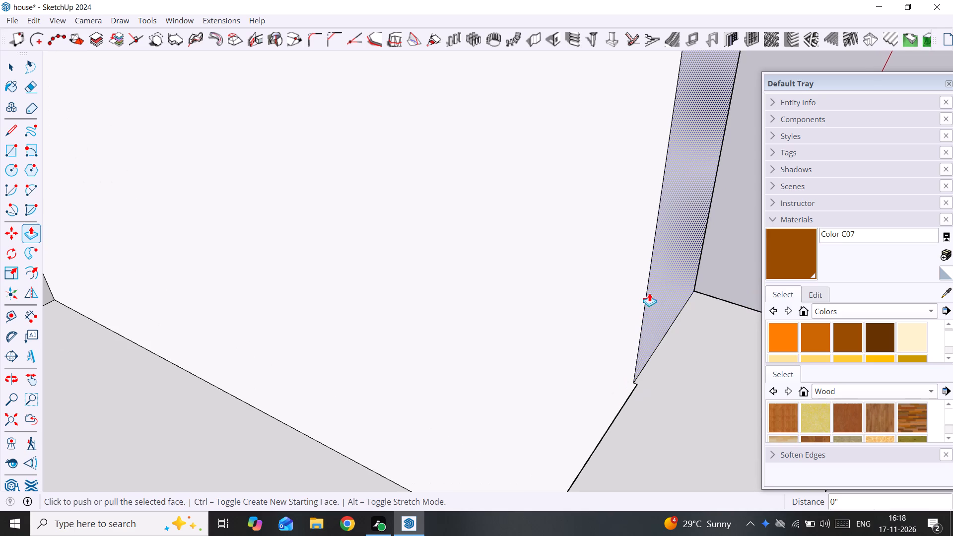
left_click(652, 288)
scroll(638, 406, "up", 1)
middle_click_drag(635, 408, 307, 441)
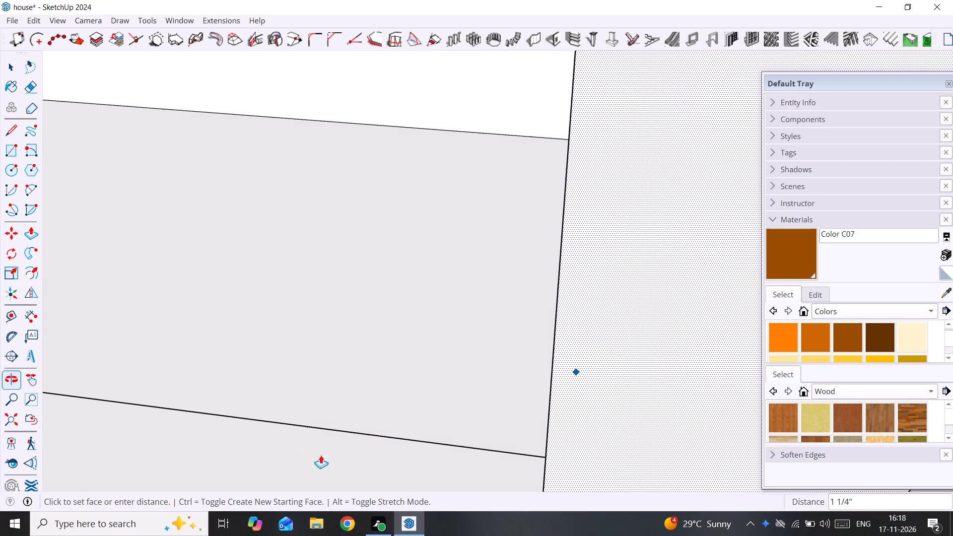
left_click(337, 428)
middle_click_drag(398, 431, 616, 419)
scroll(616, 419, "down", 8)
middle_click_drag(656, 372, 468, 385)
scroll(468, 385, "down", 20)
scroll(475, 381, "down", 5)
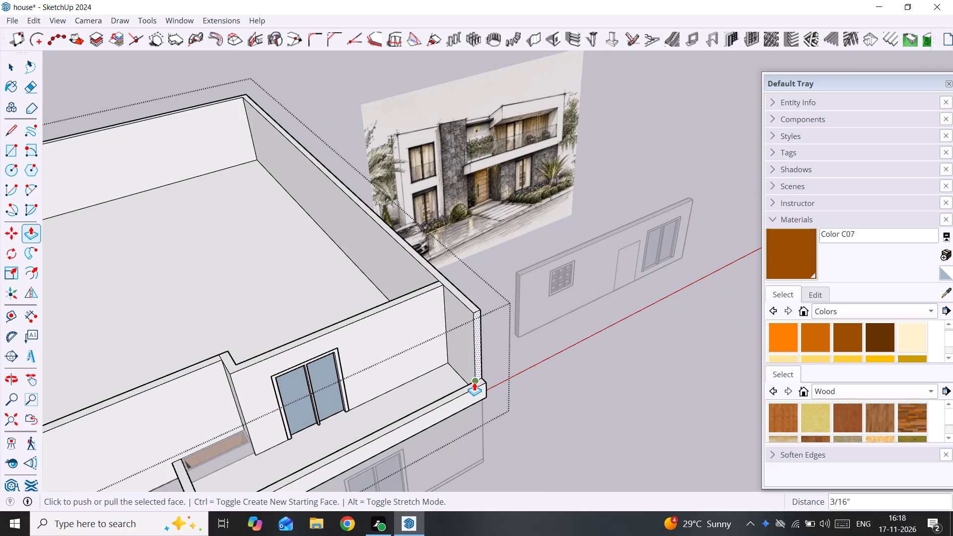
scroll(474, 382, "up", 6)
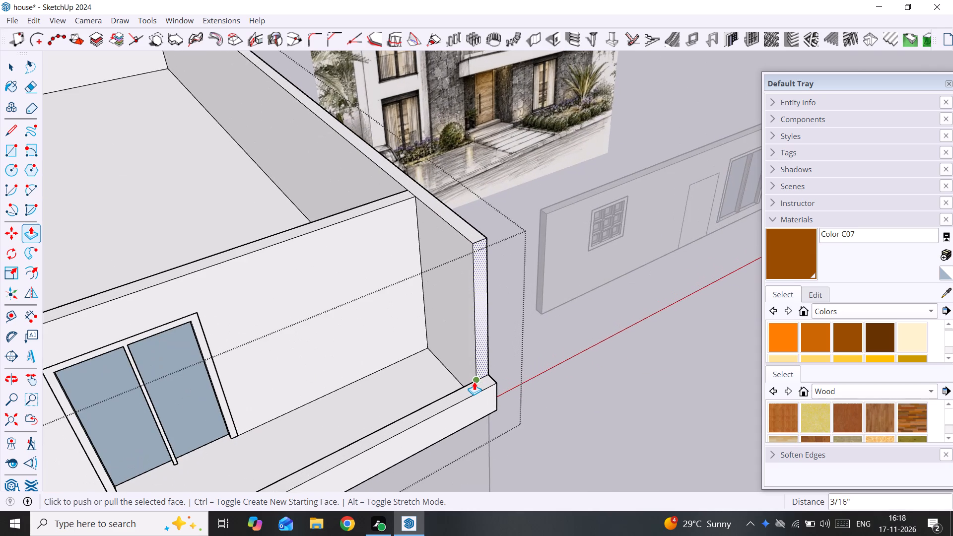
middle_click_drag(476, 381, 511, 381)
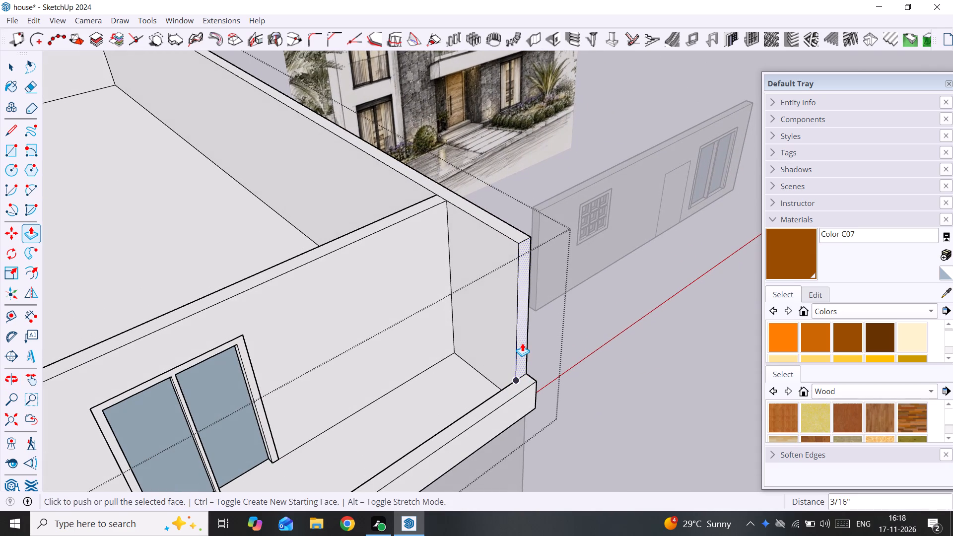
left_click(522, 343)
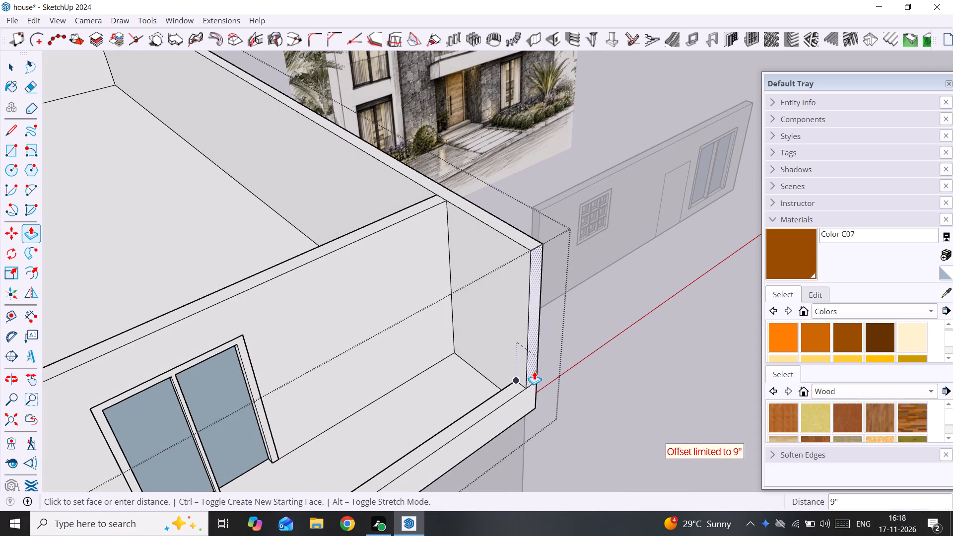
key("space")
Draw a line down the balcony's outer side face from the side wall's lower corner to the bottom edge, separating the parapet's end face.
scroll(527, 380, "up", 4)
middle_click_drag(528, 381, 324, 372)
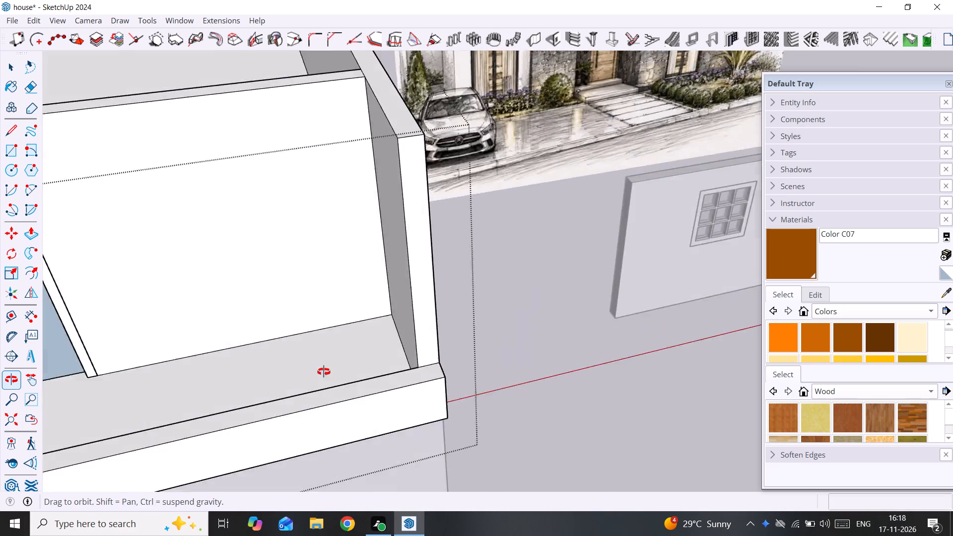
middle_click_drag(324, 372, 241, 367)
scroll(297, 343, "up", 4)
left_click(364, 328)
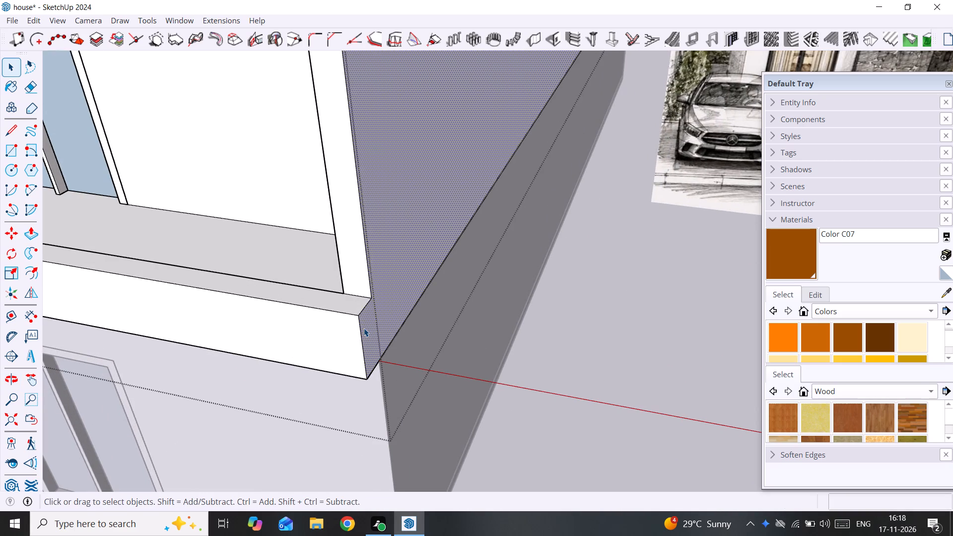
scroll(364, 326, "up", 3)
middle_click_drag(360, 325, 187, 327)
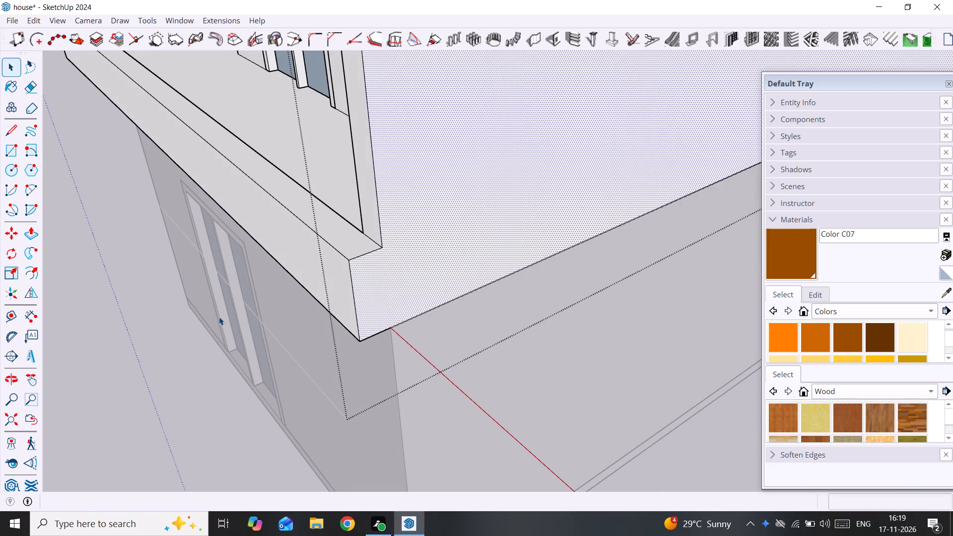
key("l")
left_click(381, 250)
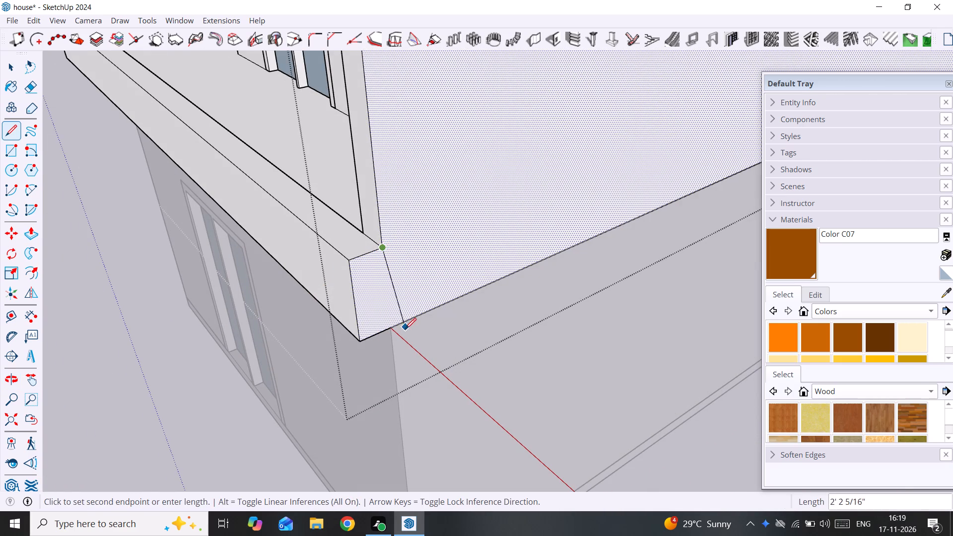
left_click(398, 332)
key("space")
Push/Pull the parapet's separated end face inward 9" to clear the corner in front of the side wall.
left_click(380, 292)
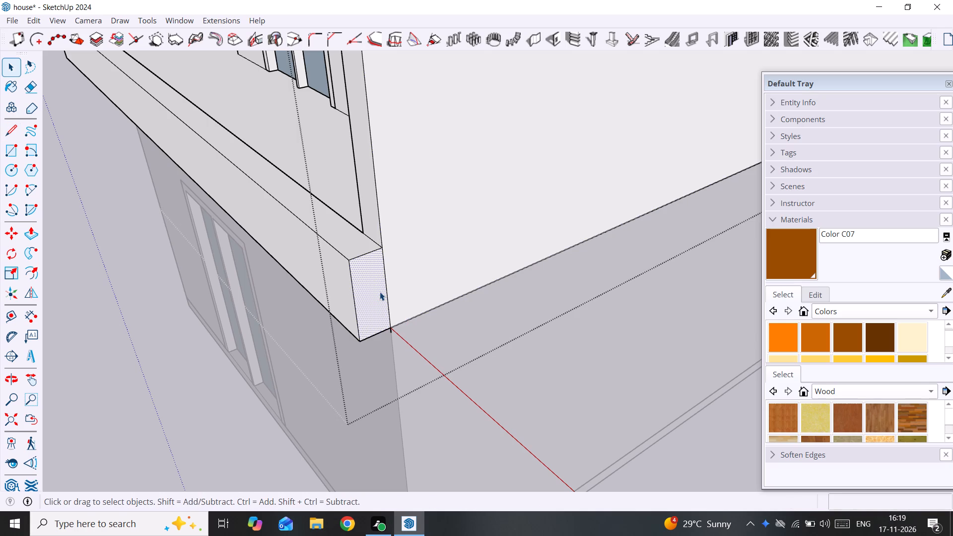
key("p")
left_click(380, 292)
left_click(354, 170)
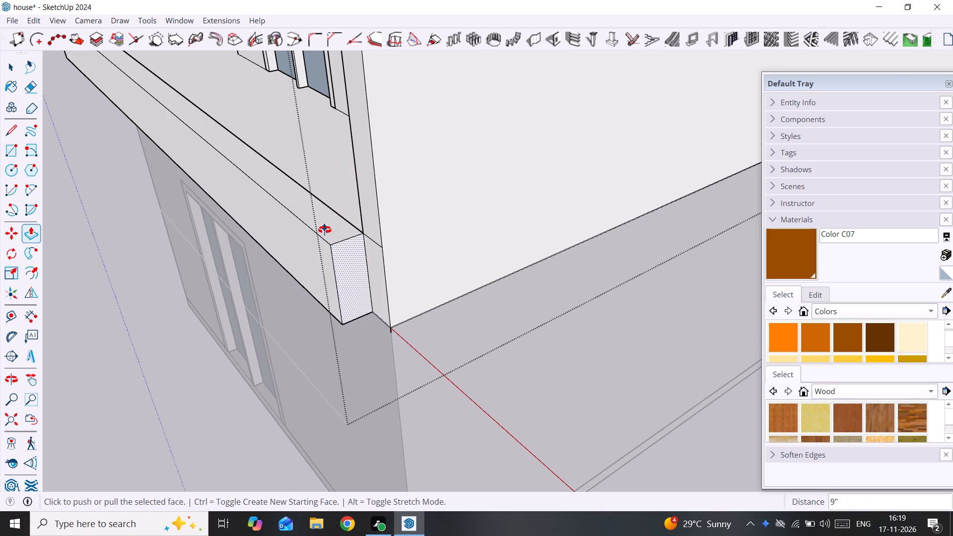
Delete the short edge crossing the side wall's end face at parapet height and the stray line stub below its bottom corner.
middle_click_drag(325, 229, 359, 226)
key("space")
left_click(377, 247)
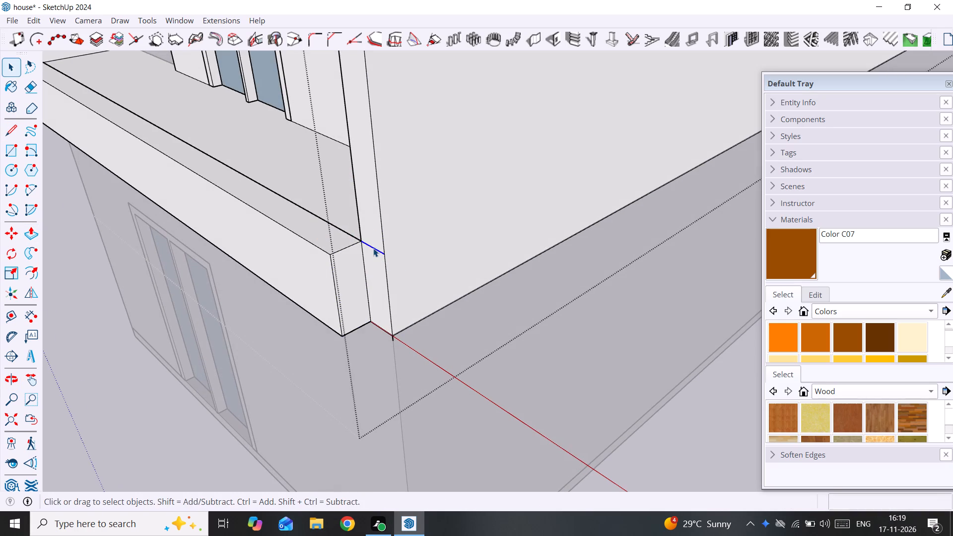
key("Delete")
left_click(390, 338)
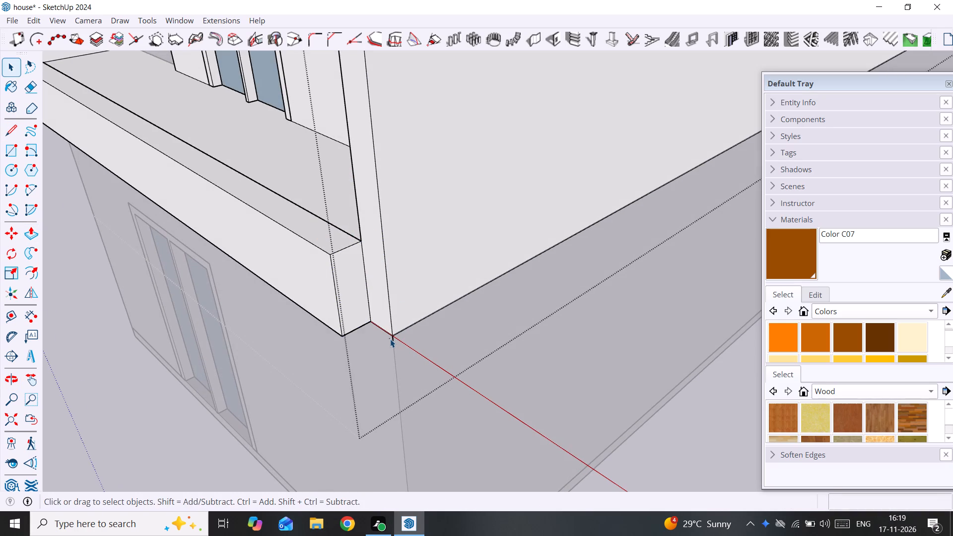
left_click(391, 339)
key("Delete")
Push/Pull the full-height end face of the balcony's side wall outward 9", flush with the parapet's front face.
left_click(376, 307)
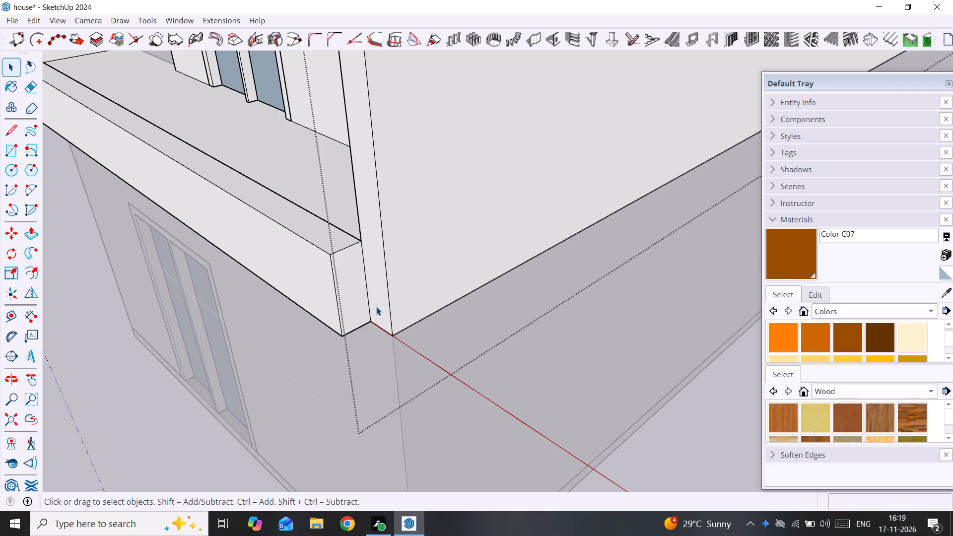
key("p")
left_click(376, 307)
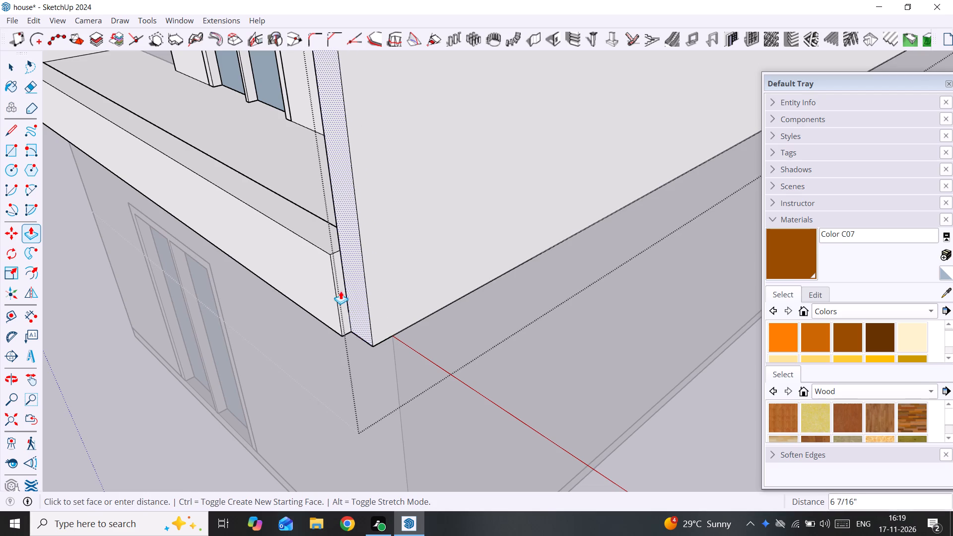
left_click(331, 282)
Push/Pull the inner face of the balcony's side wall toward the balcony to thicken the wall.
scroll(217, 346, "down", 9)
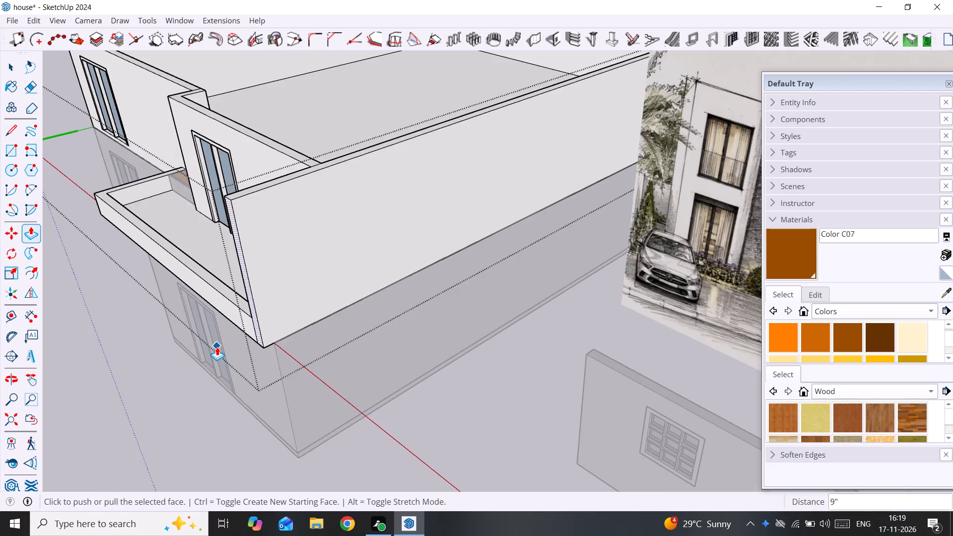
middle_click_drag(217, 347, 575, 331)
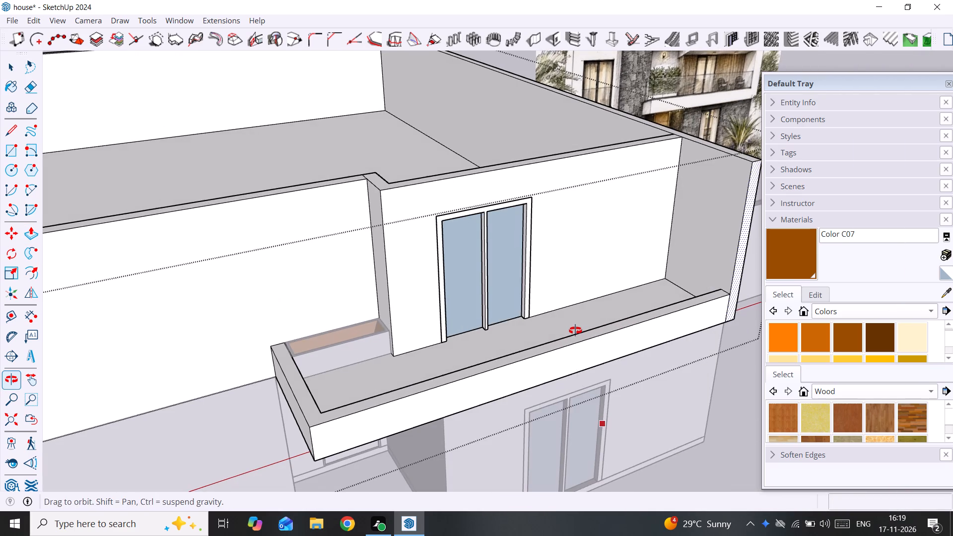
middle_click_drag(575, 331, 372, 358)
scroll(481, 289, "up", 2)
middle_click_drag(481, 289, 396, 325)
middle_click_drag(396, 325, 459, 316)
key("space")
left_click(511, 217)
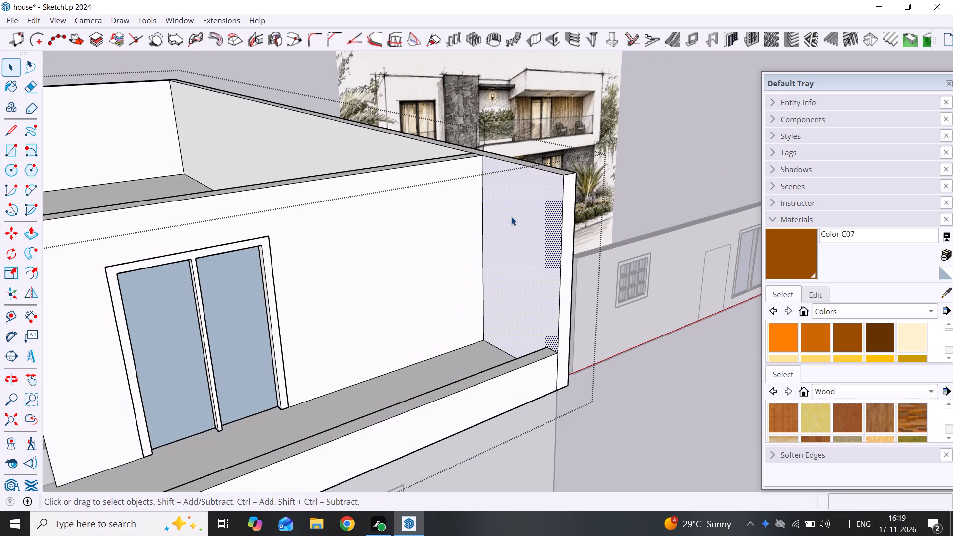
key("p")
left_click(511, 217)
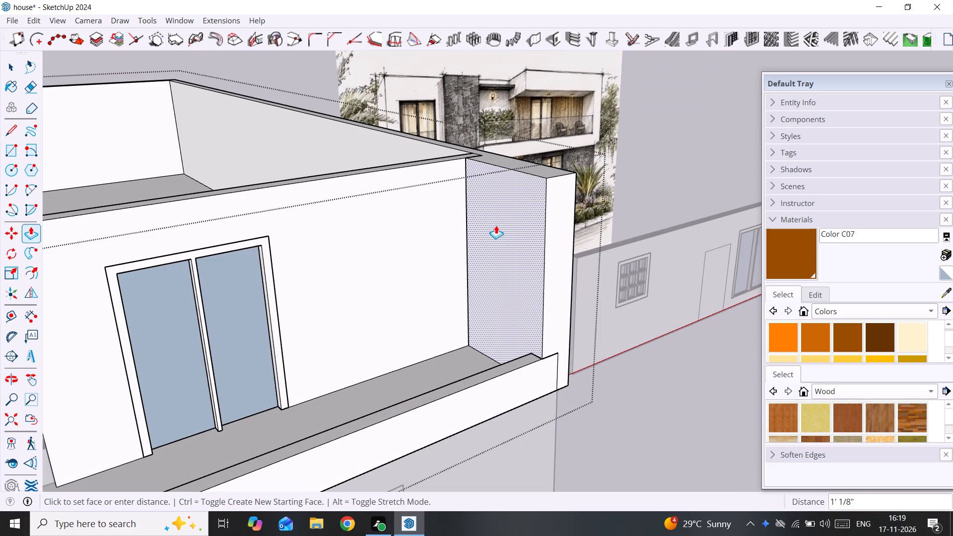
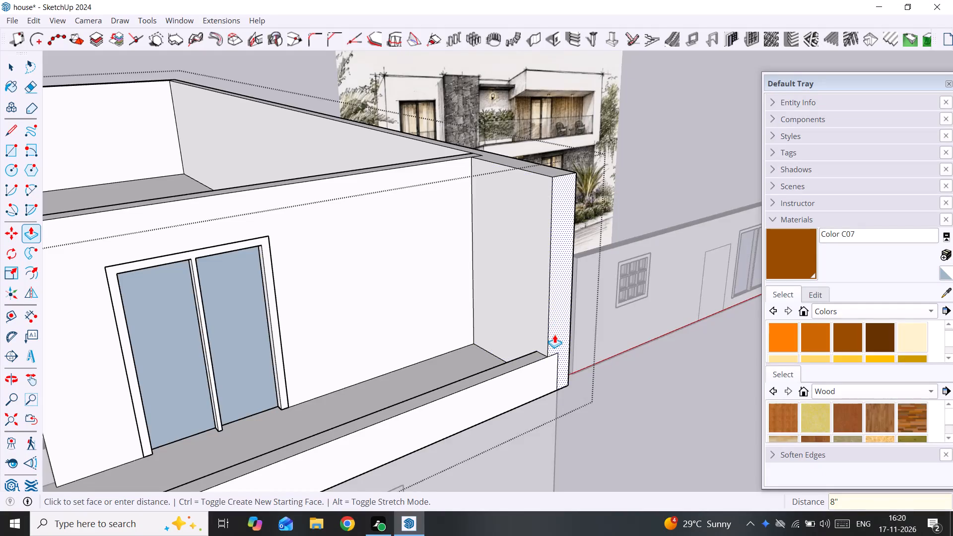
Erase the three leftover edges where the balcony parapet meets the end wall, and leave the upper-floor group.
scroll(554, 335, "up", 3)
key("space")
scroll(550, 360, "up", 4)
left_click(550, 363)
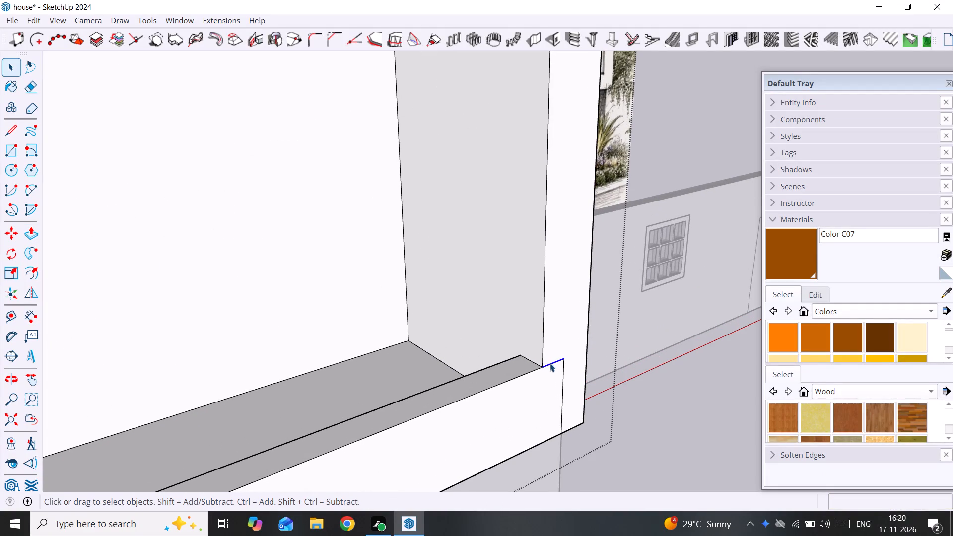
key("Delete")
left_click(564, 362)
key("Delete")
left_click(561, 423)
key("Delete")
scroll(564, 400, "down", 18)
middle_click_drag(544, 360, 490, 363)
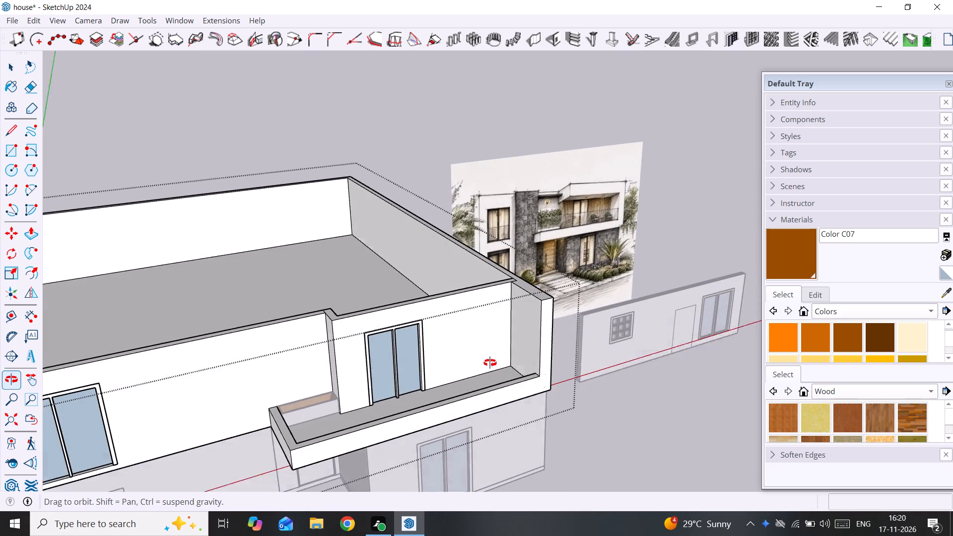
middle_click_drag(490, 363, 500, 345)
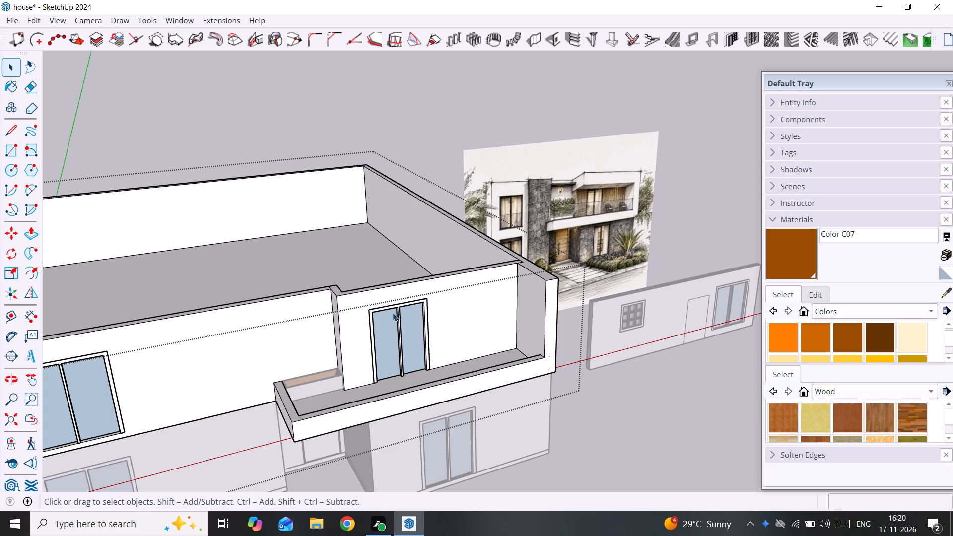
middle_click_drag(304, 324, 398, 298)
scroll(398, 298, "down", 4)
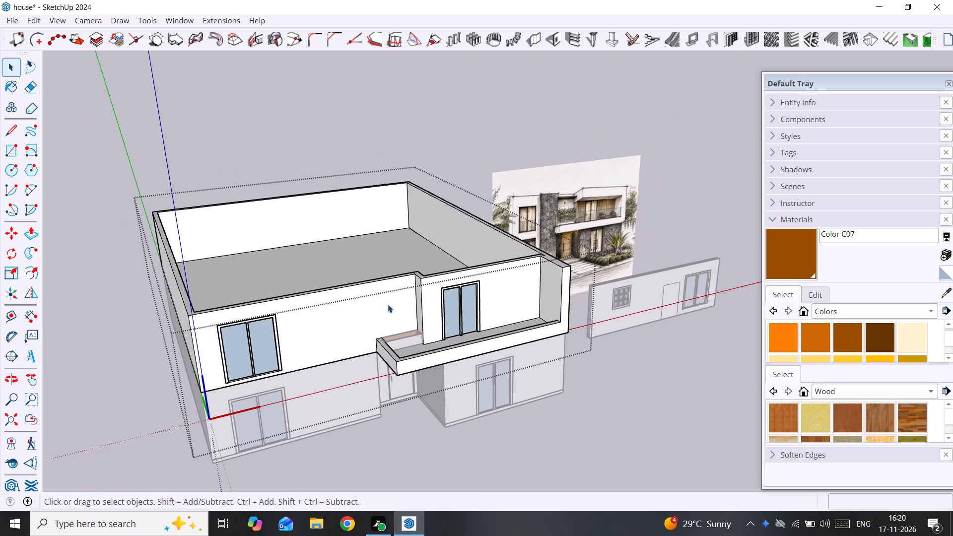
middle_click_drag(386, 306, 301, 322)
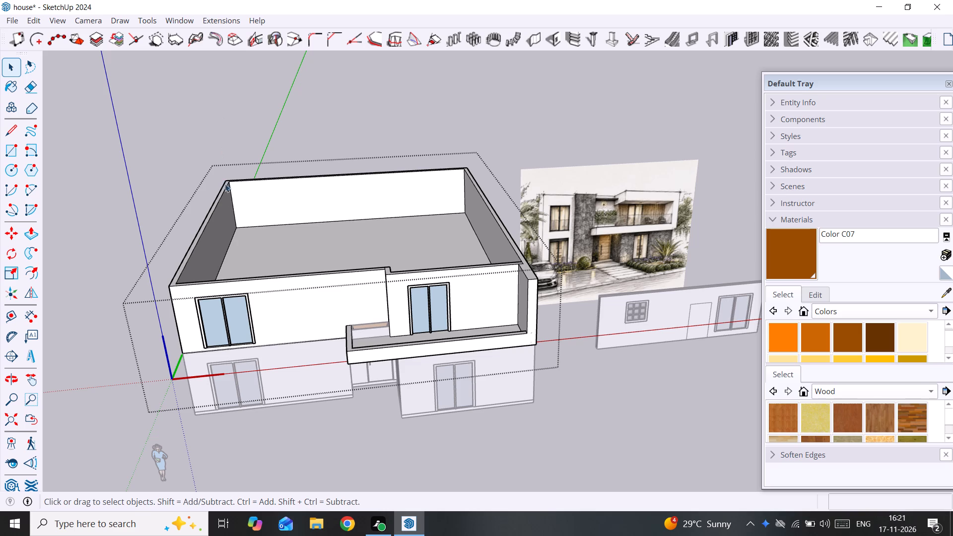
left_click(213, 147)
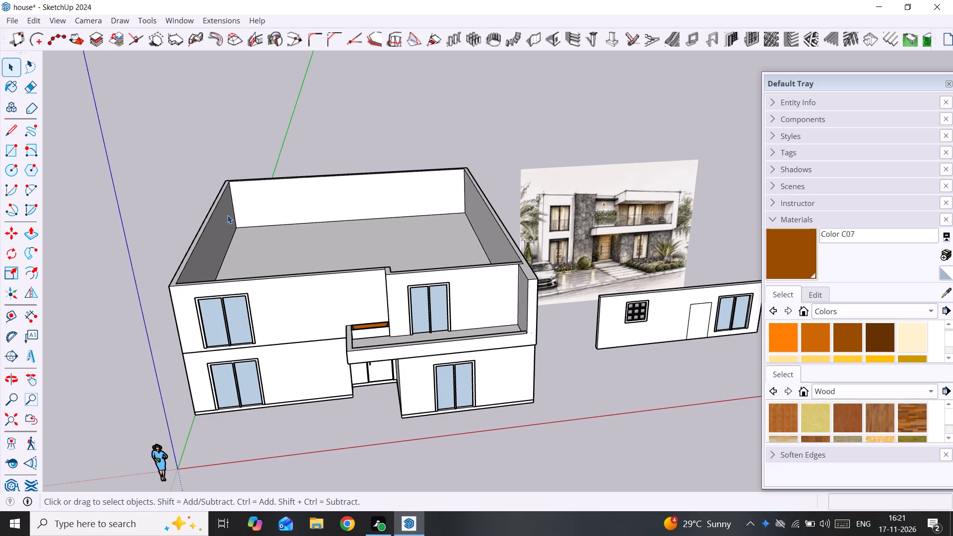
Draw a roof rectangle over the upper-floor walls, from the back outer corner to the front corner of the balcony's end wall.
key("r")
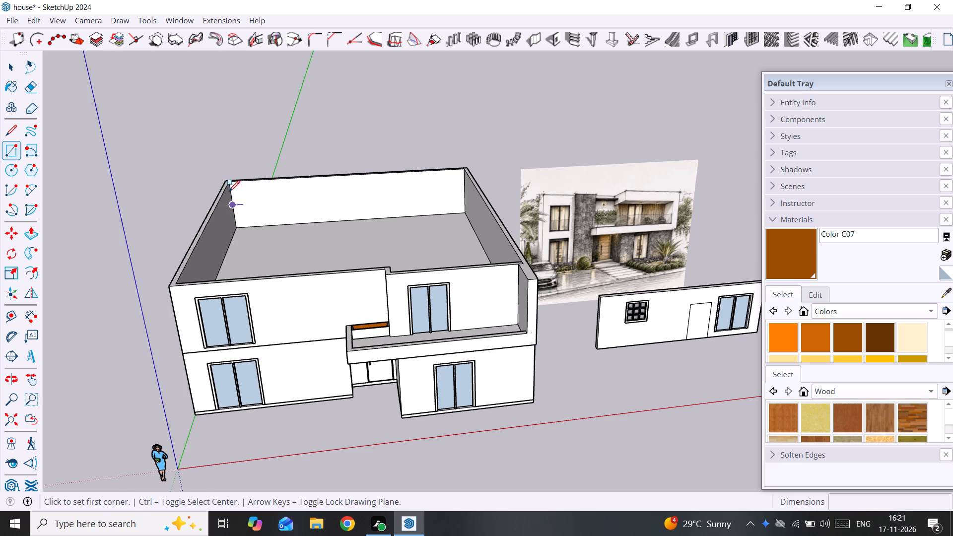
left_click(223, 181)
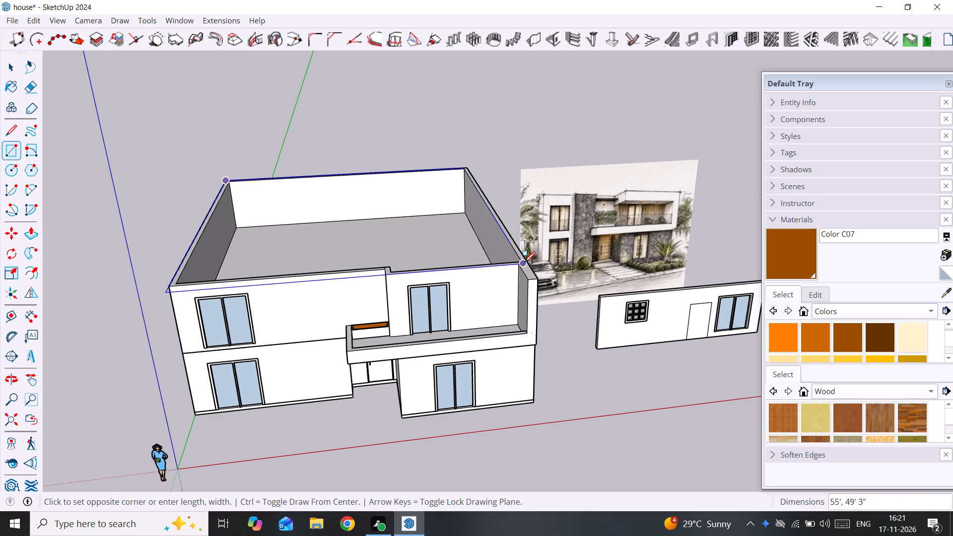
scroll(524, 263, "up", 5)
middle_click_drag(515, 263, 590, 280)
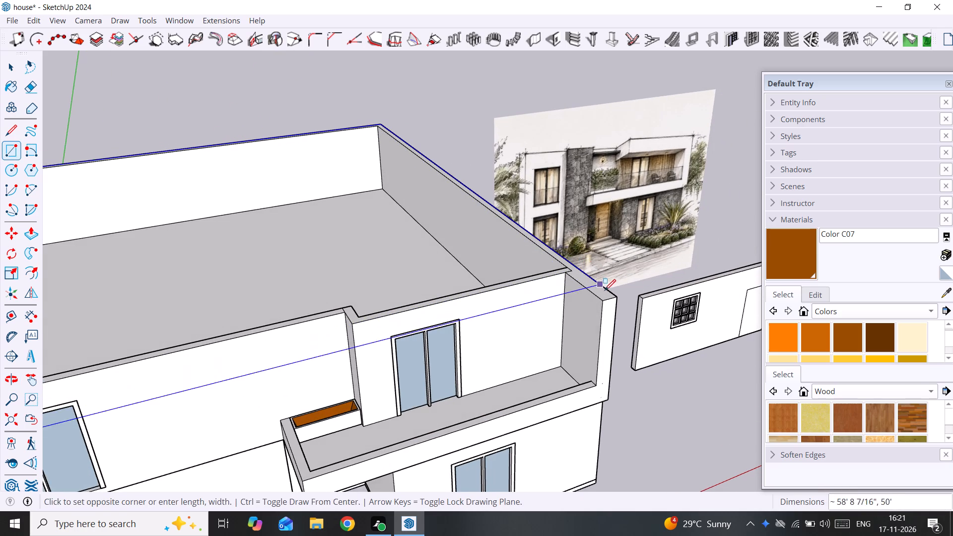
left_click(615, 300)
Make the roof rectangle and its edges a group.
key("space")
triple_click(511, 312)
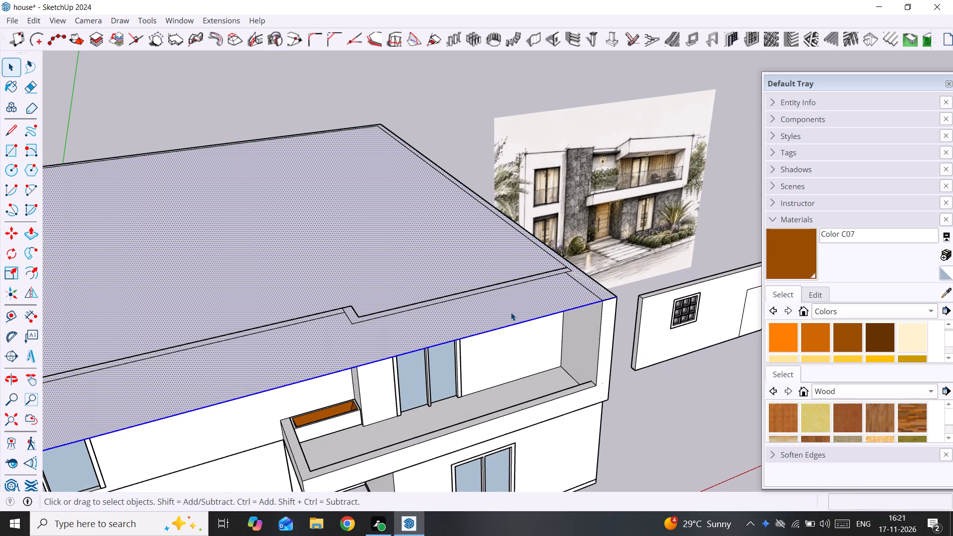
left_click(511, 312)
right_click(511, 312)
left_click(571, 181)
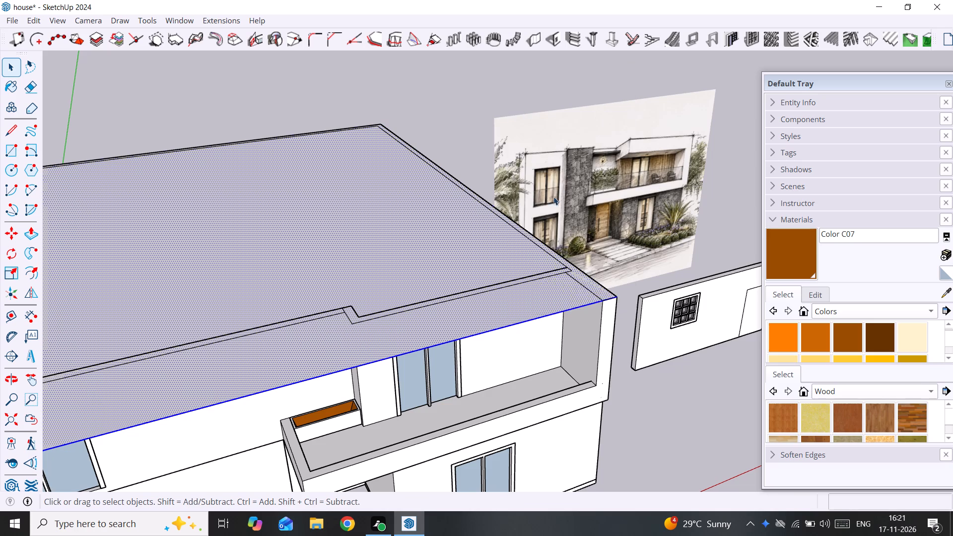
Open the roof group and Push/Pull its face up 6" to form a slab.
double_click(485, 264)
left_click(485, 278)
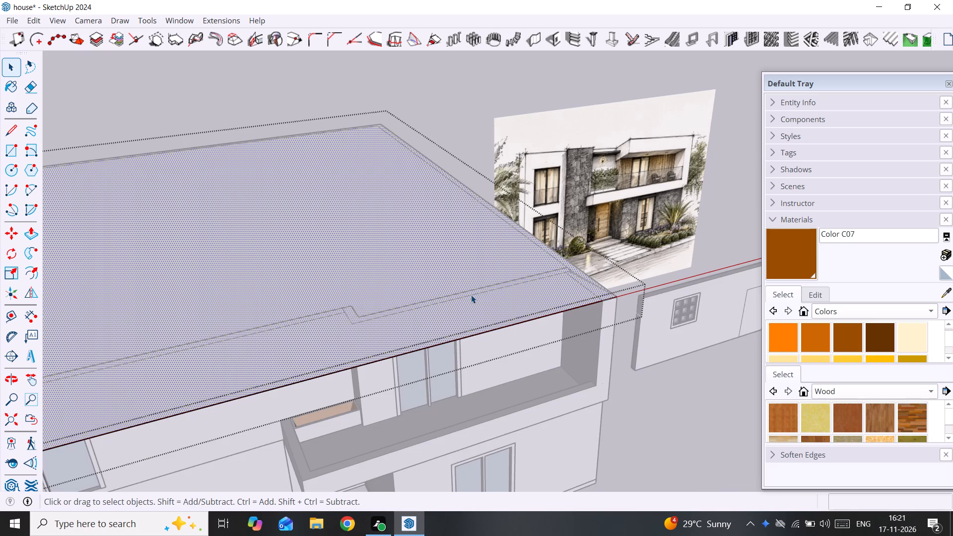
key("p")
left_click(471, 295)
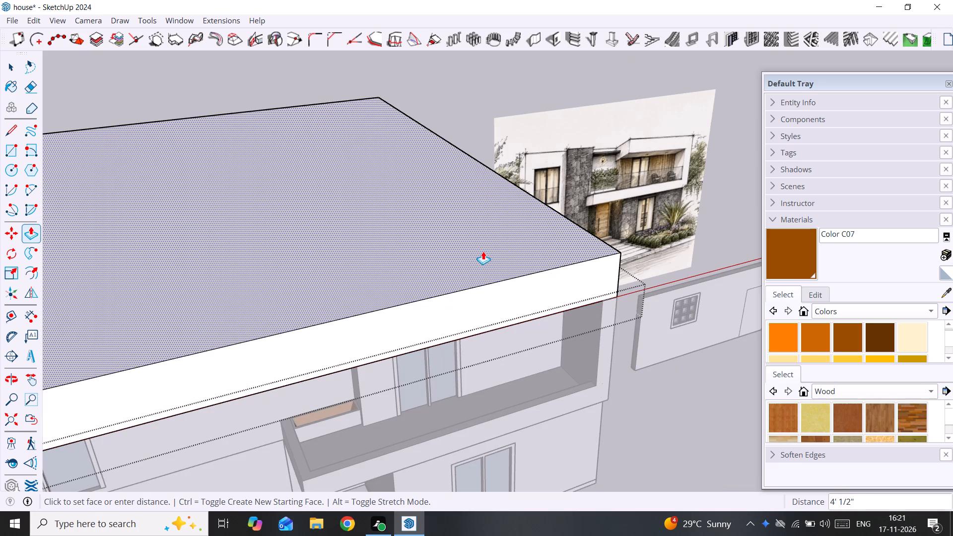
type("6\"")
key("Return")
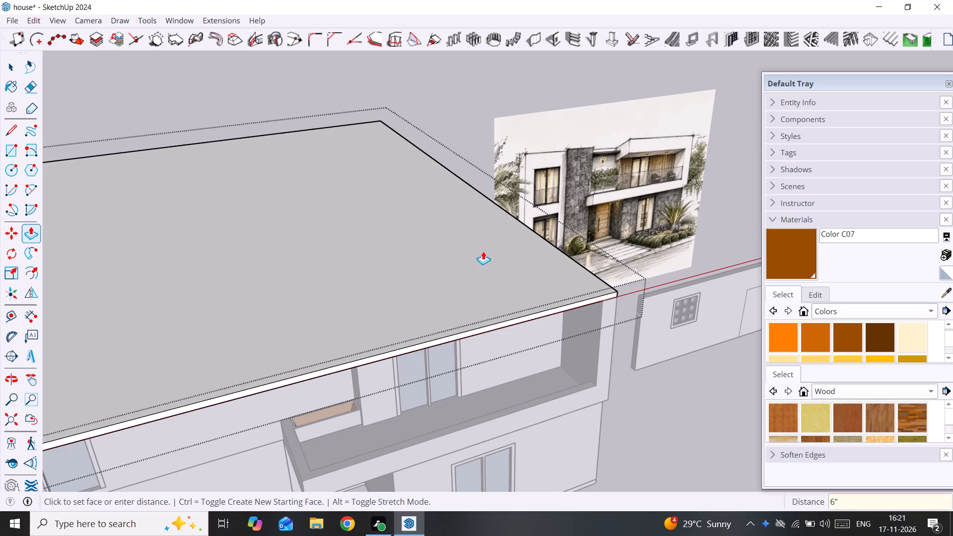
key("space")
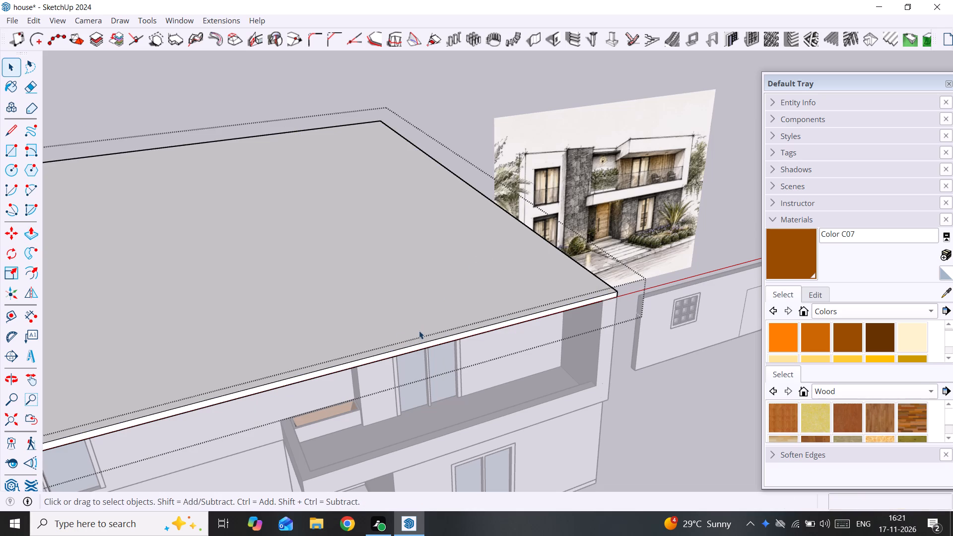
Copy the slab's short vertical front-corner edge 20' 9" along the red axis, in line with the wall jog beside the balcony door.
scroll(534, 307, "up", 1)
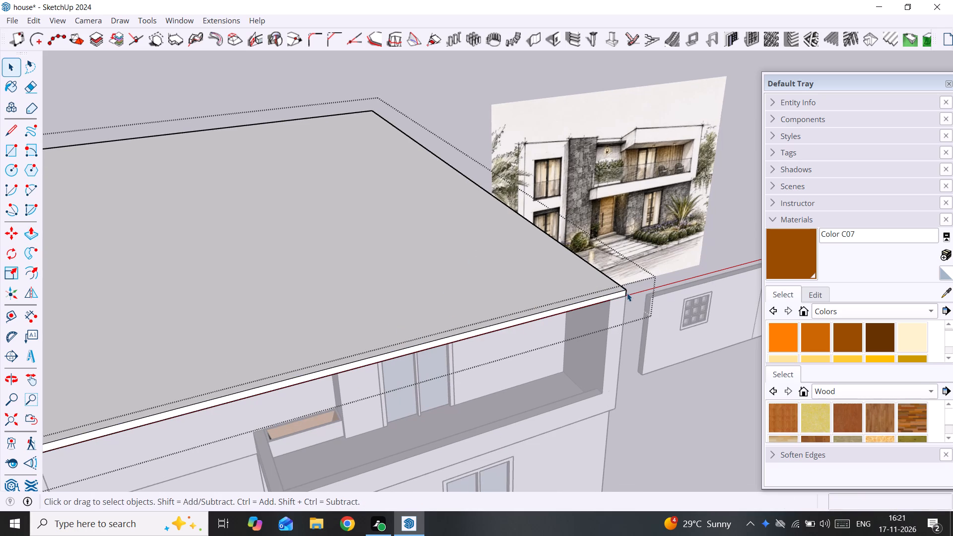
left_click(627, 293)
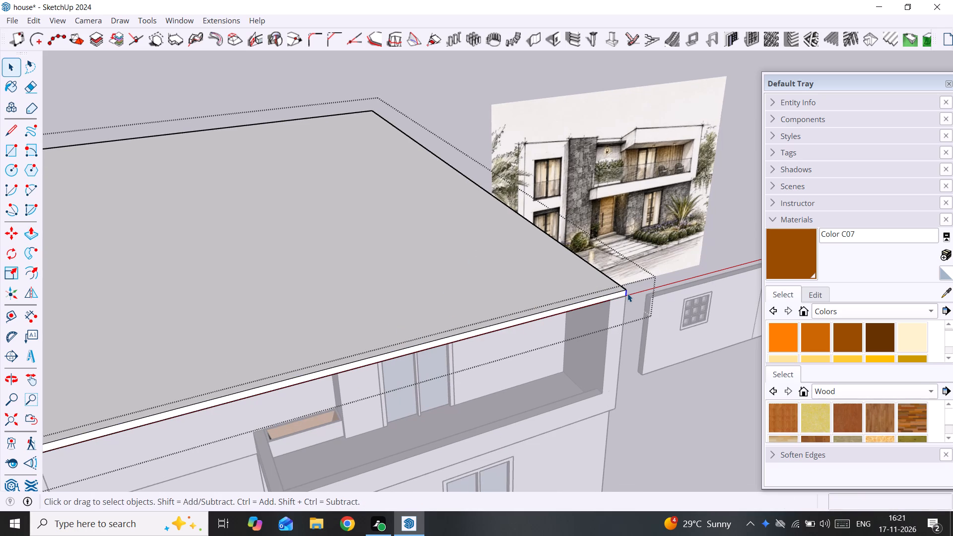
key("m")
left_click(626, 294)
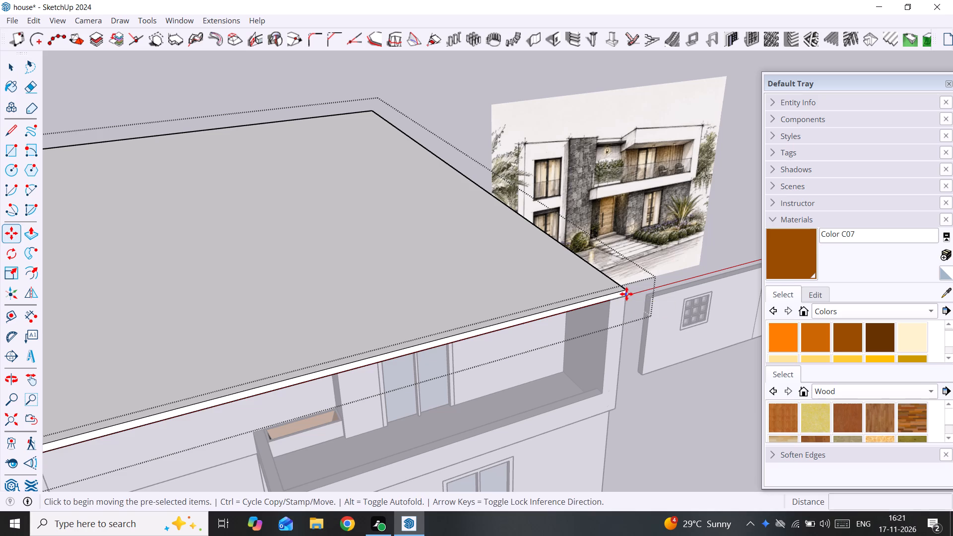
scroll(377, 373, "up", 1)
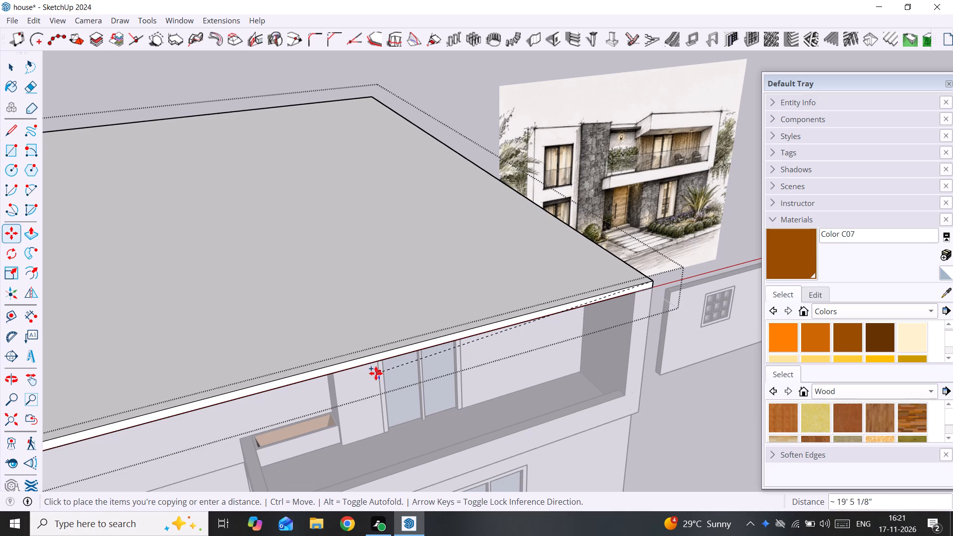
key("Right")
scroll(361, 375, "up", 2)
middle_click_drag(361, 375, 383, 269)
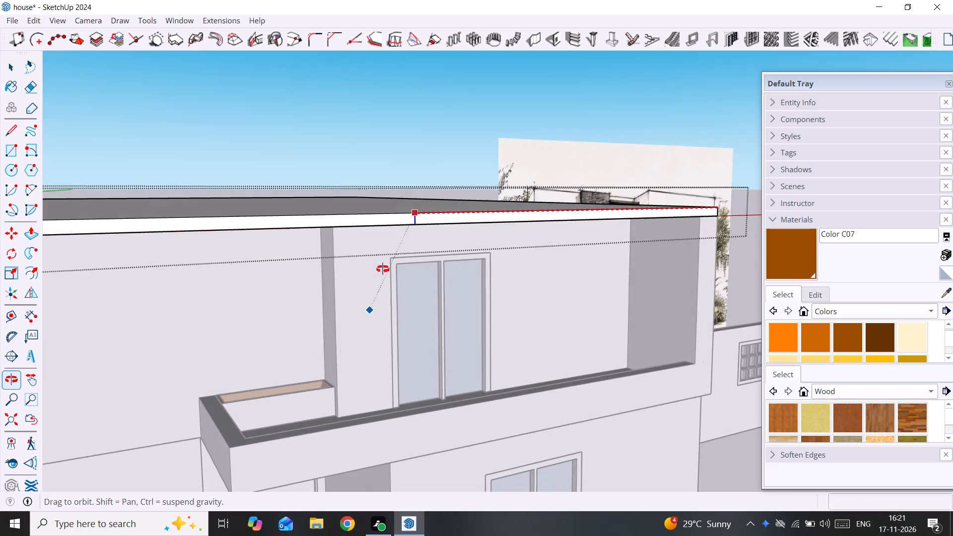
middle_click_drag(383, 269, 383, 253)
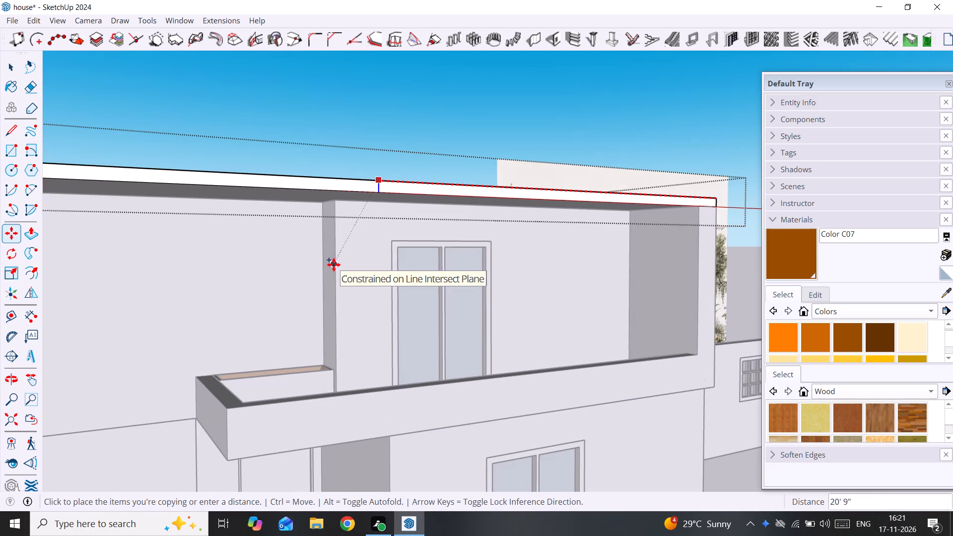
scroll(334, 265, "down", 4)
middle_click_drag(334, 265, 363, 317)
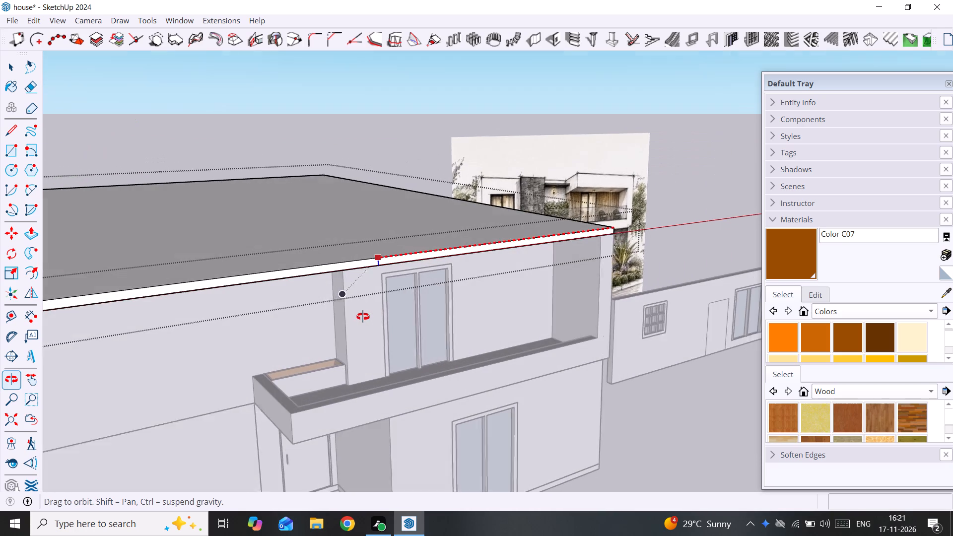
middle_click_drag(363, 317, 274, 318)
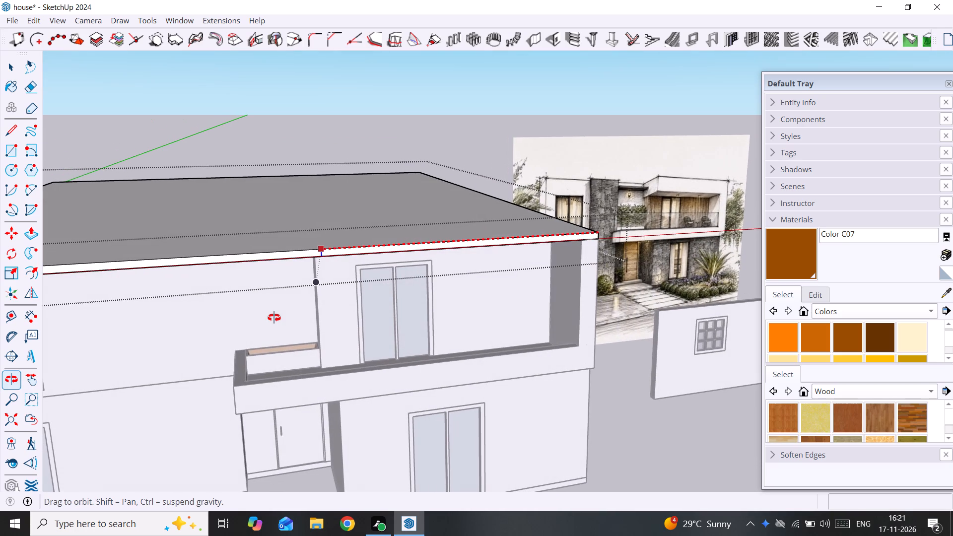
middle_click_drag(274, 318, 388, 309)
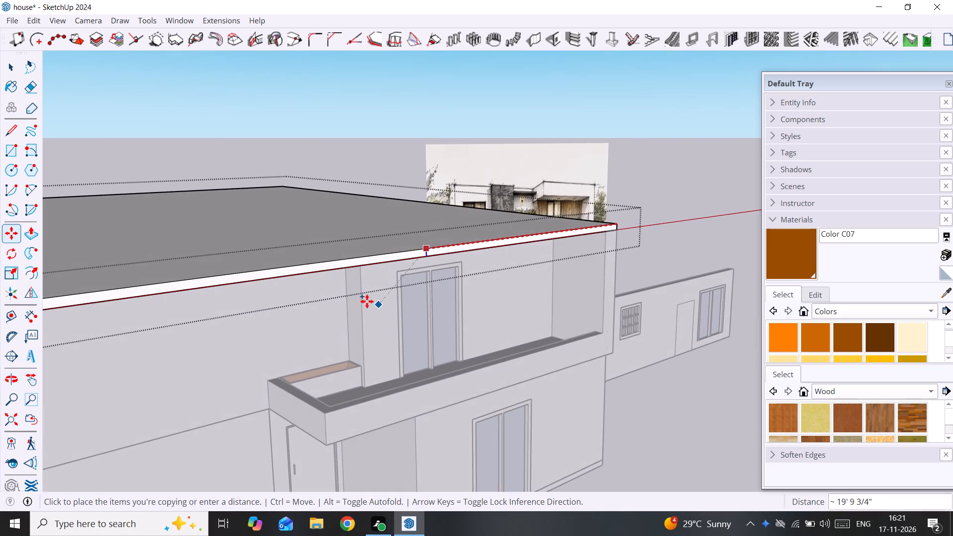
scroll(361, 294, "up", 8)
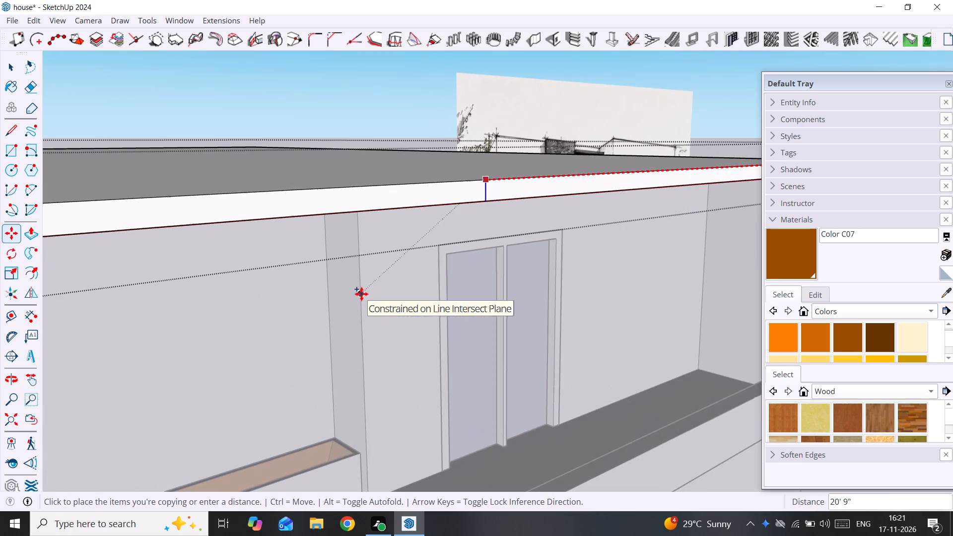
left_click(361, 290)
Push the slab's front edge face beyond the balcony section back 7' 9" to the recessed wall, and close the roof group.
scroll(477, 248, "down", 4)
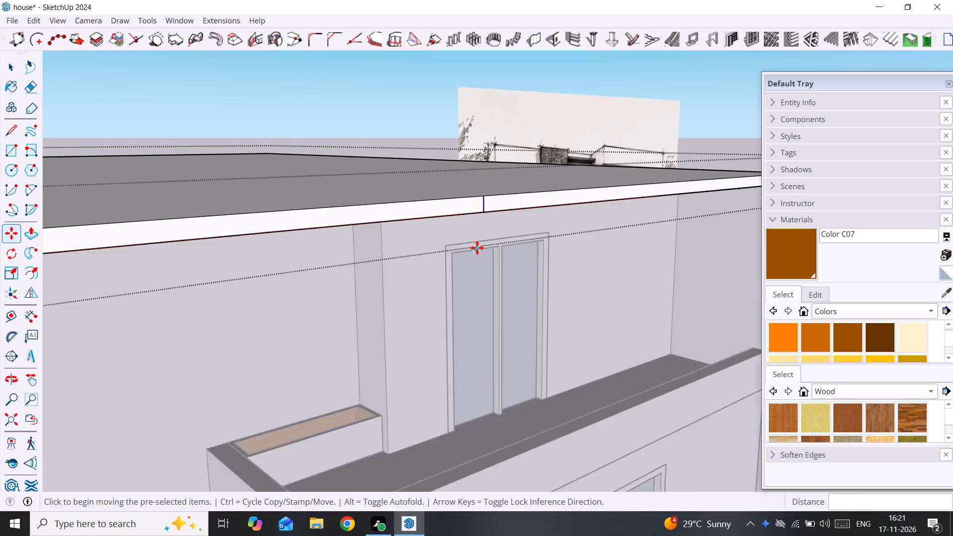
scroll(477, 248, "down", 5)
middle_click_drag(460, 261, 292, 284)
key("space")
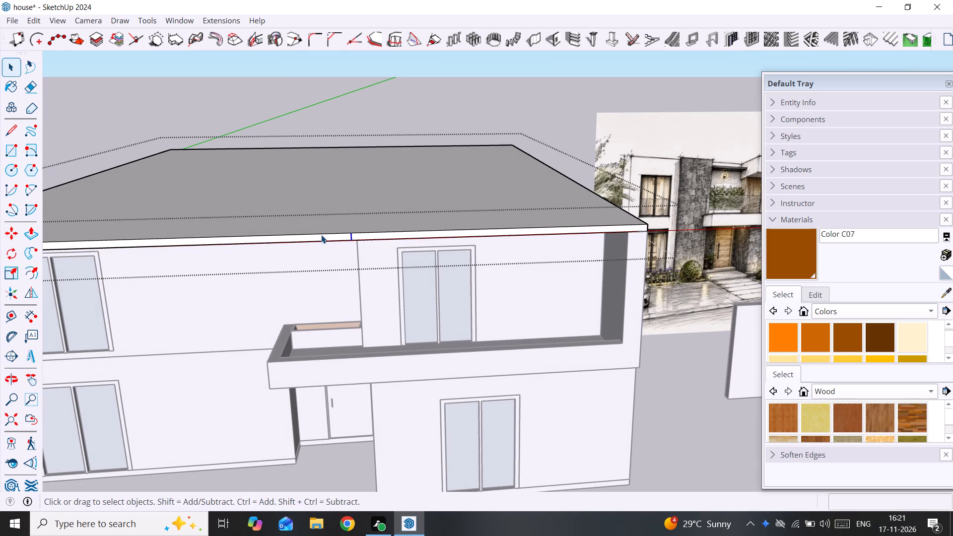
left_click(312, 238)
key("p")
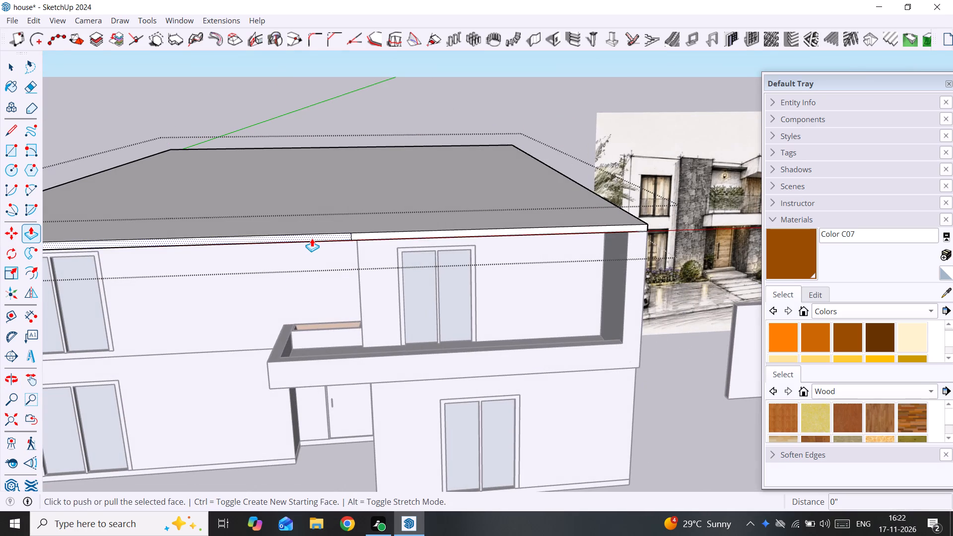
left_click(312, 238)
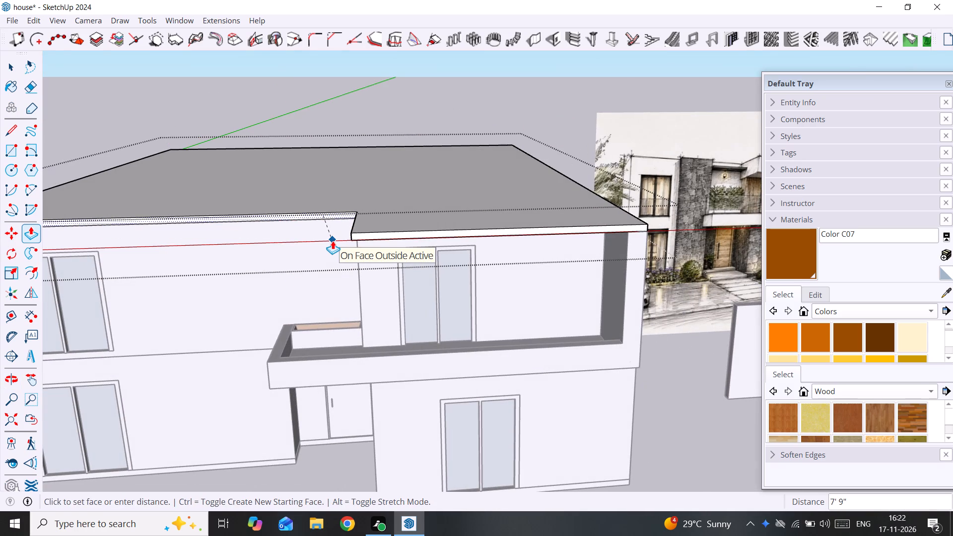
left_click(333, 241)
scroll(315, 250, "down", 8)
middle_click_drag(314, 252, 383, 262)
key("space")
left_click(560, 405)
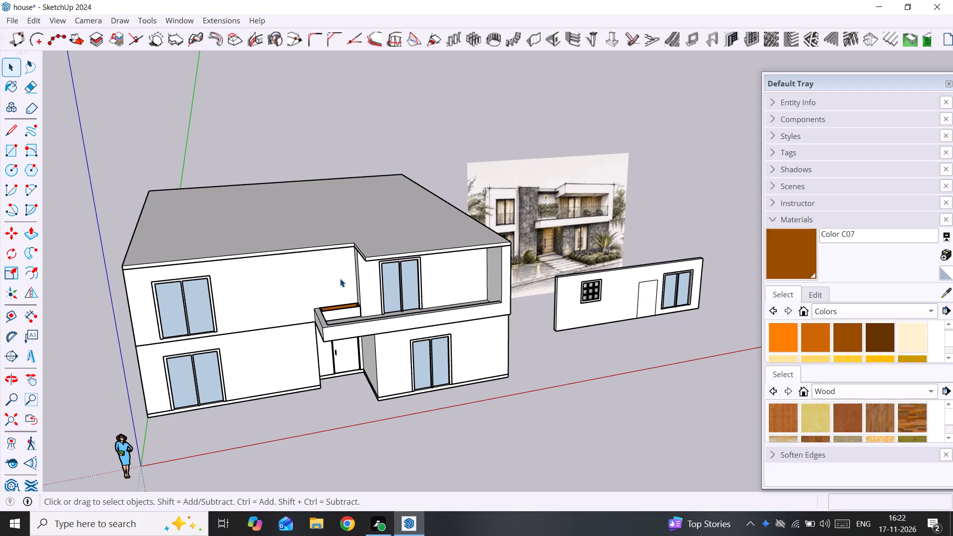
Delete the spare freestanding wall with windows and a door opening beside the house.
left_click(615, 286)
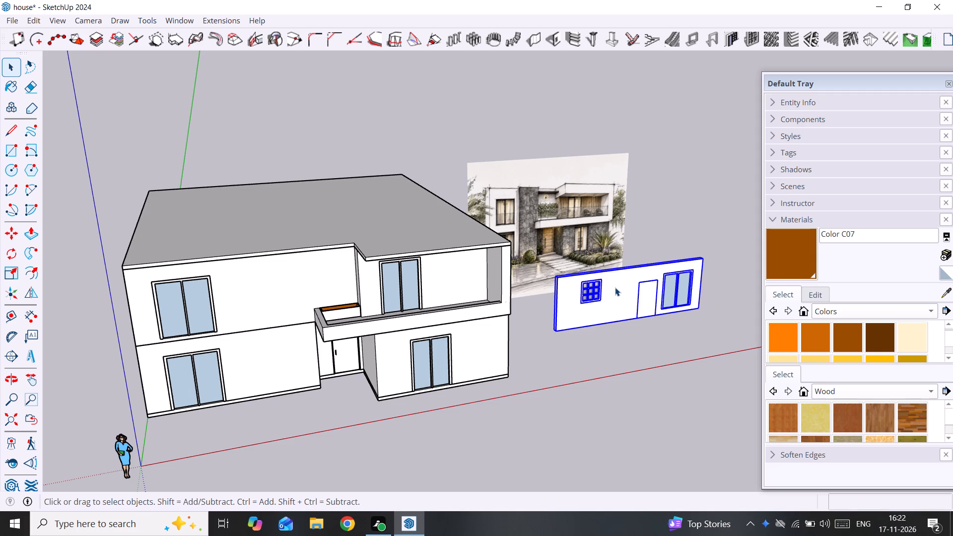
key("Delete")
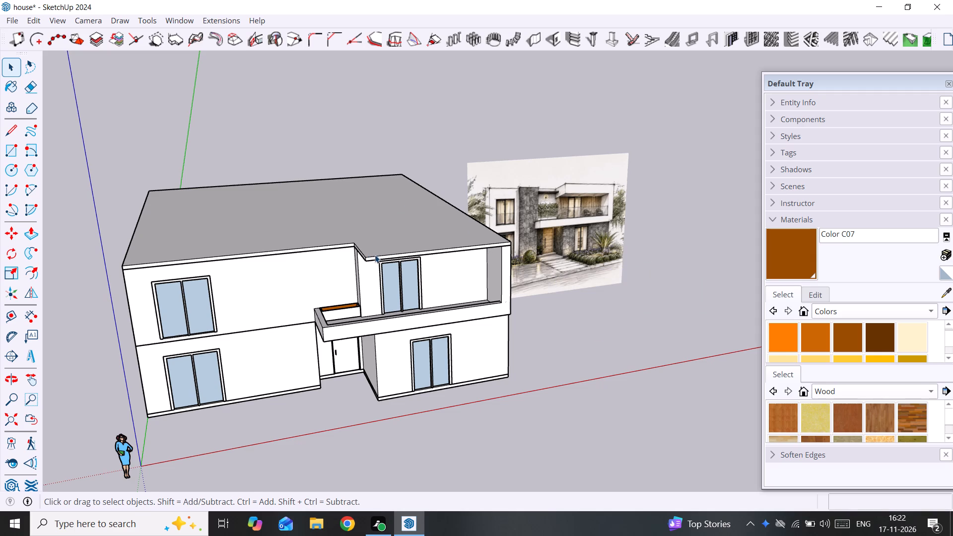
scroll(371, 255, "up", 2)
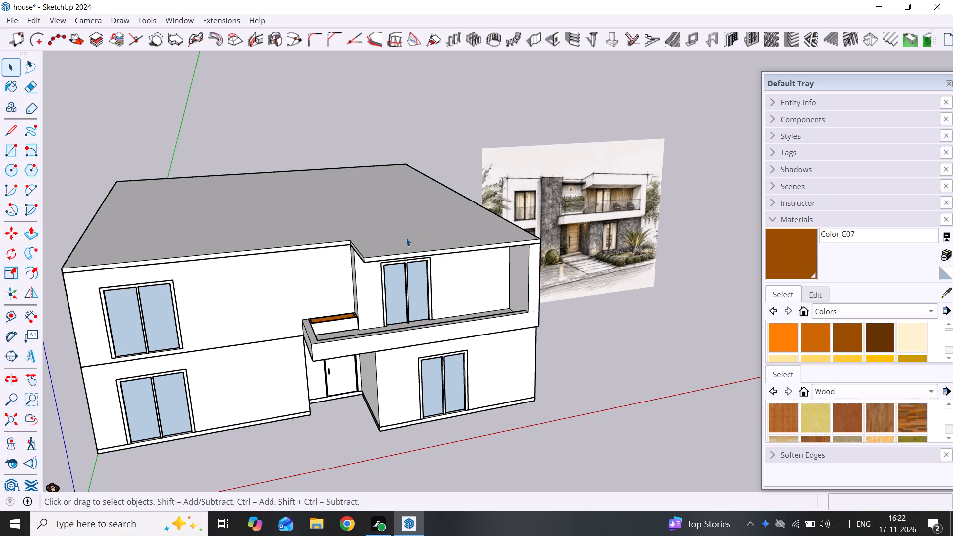
Examine the house from the side and front, comparing it with the reference sketch beside it.
middle_click_drag(131, 321, 476, 308)
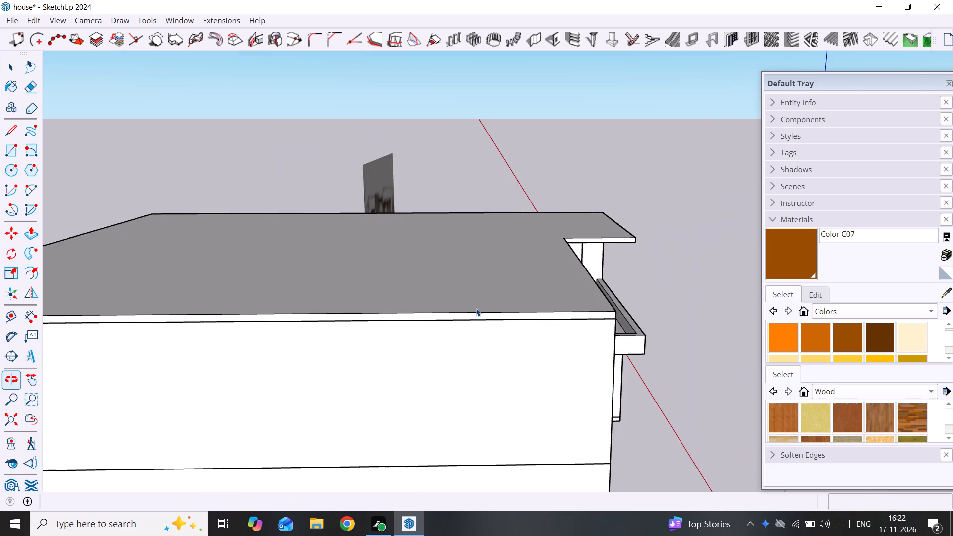
scroll(476, 308, "down", 17)
middle_click_drag(625, 365, 465, 355)
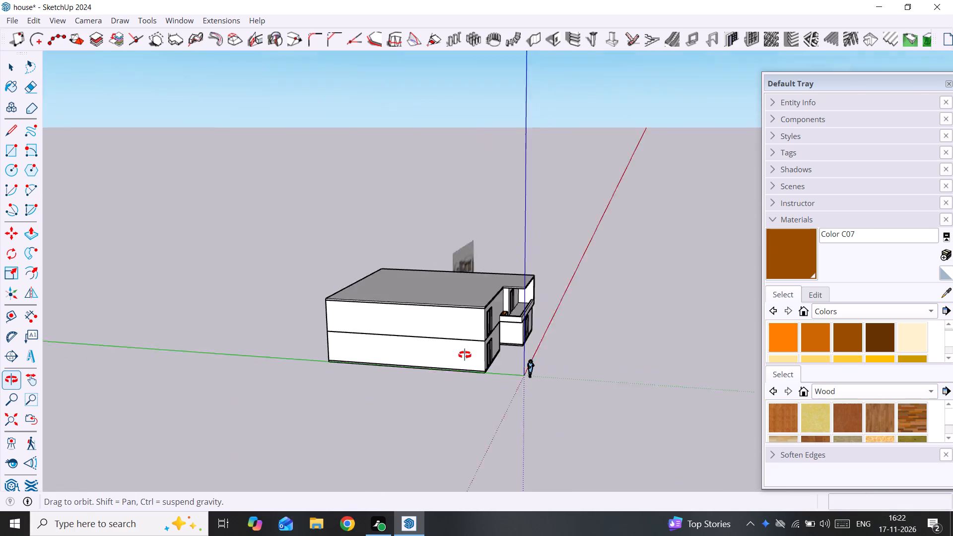
middle_click_drag(465, 355, 220, 356)
middle_click(220, 356)
scroll(566, 261, "up", 3)
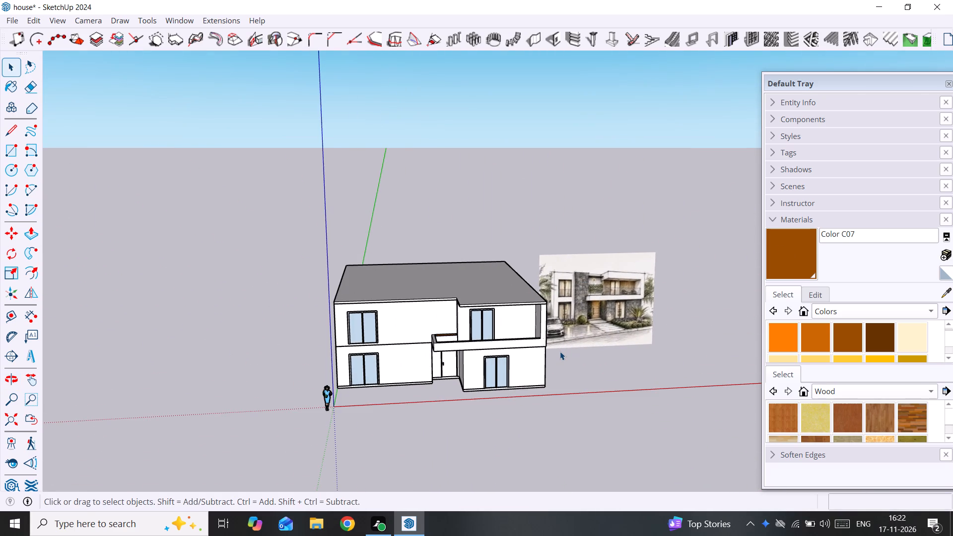
scroll(560, 351, "up", 2)
middle_click_drag(555, 352, 478, 323, "shift")
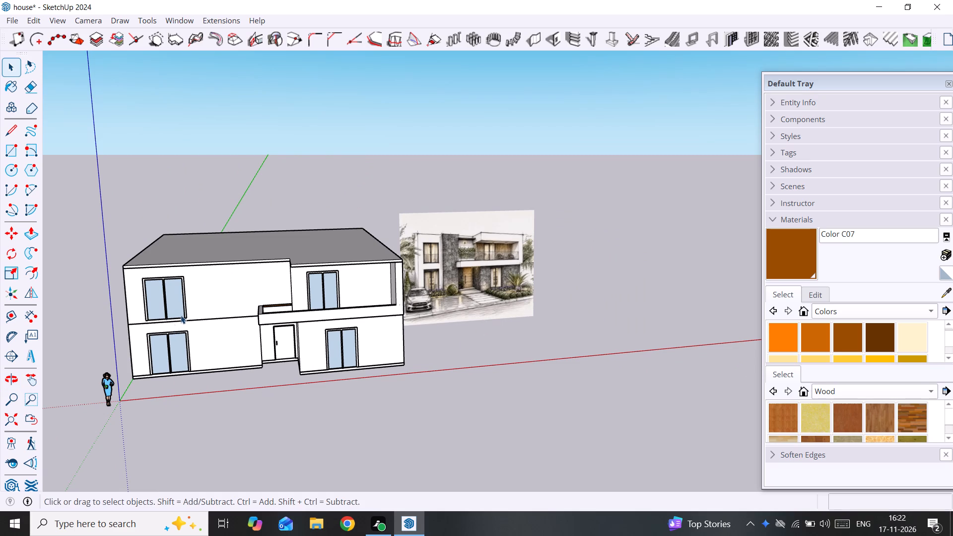
scroll(181, 315, "up", 2)
middle_click_drag(184, 315, 193, 317, "shift")
middle_click_drag(207, 321, 265, 337)
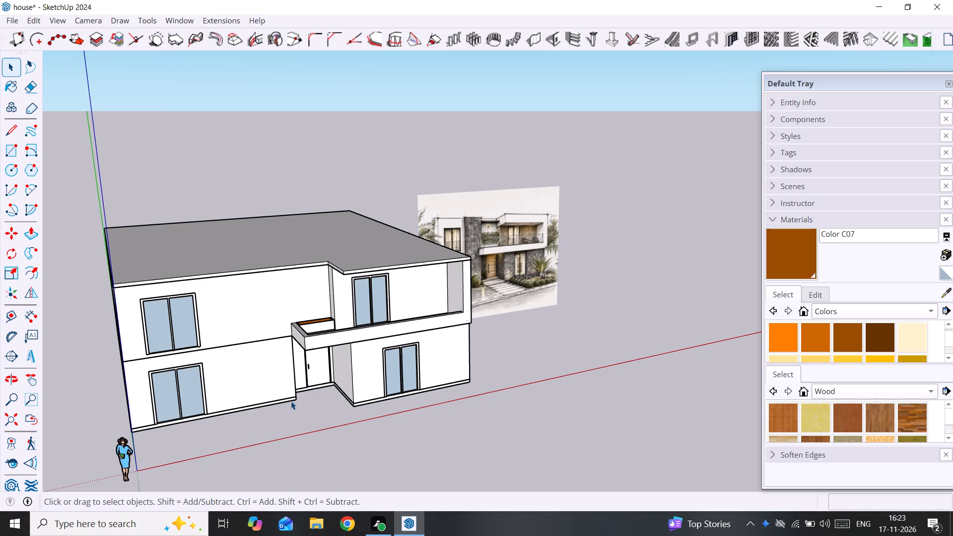
Draw a rectangle about 7' by 21' on the front wall, from the lower corner beside the entrance recess up to the roof slab's edge.
key("r")
scroll(291, 393, "up", 2)
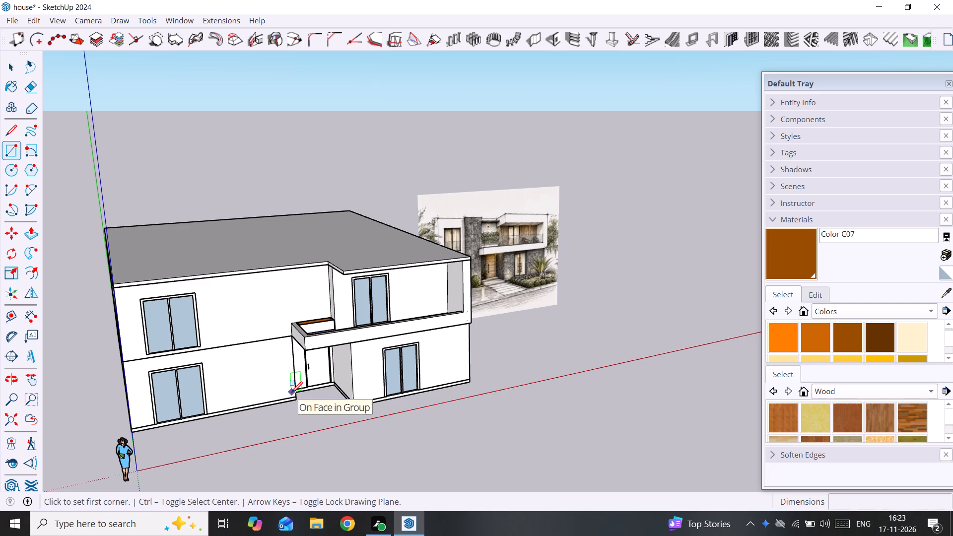
scroll(291, 393, "up", 7)
left_click(301, 402)
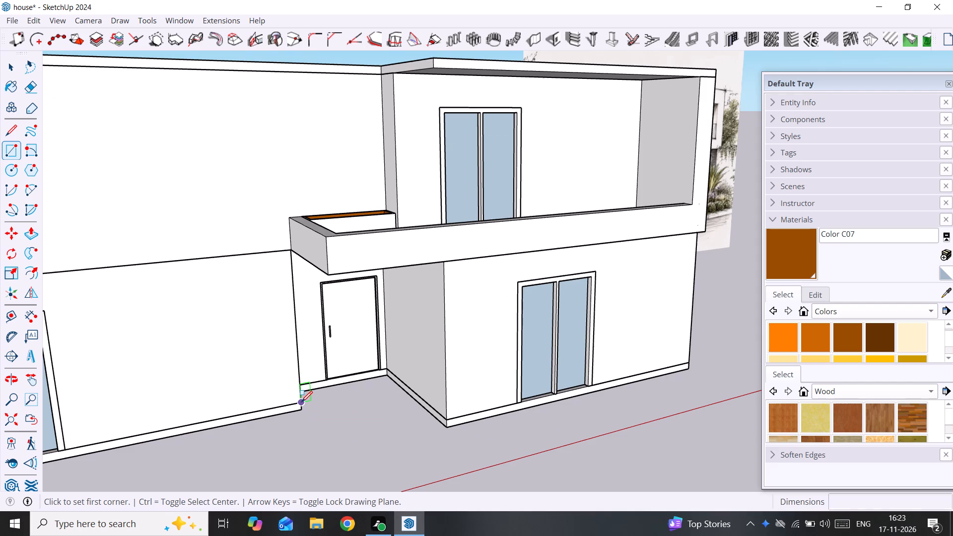
scroll(197, 292, "down", 4)
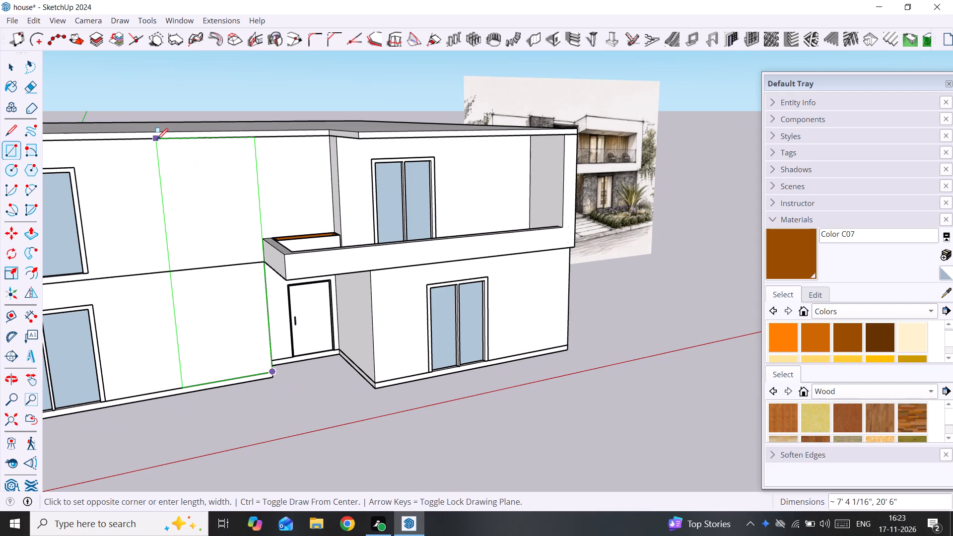
middle_click_drag(159, 140, 263, 166, "shift")
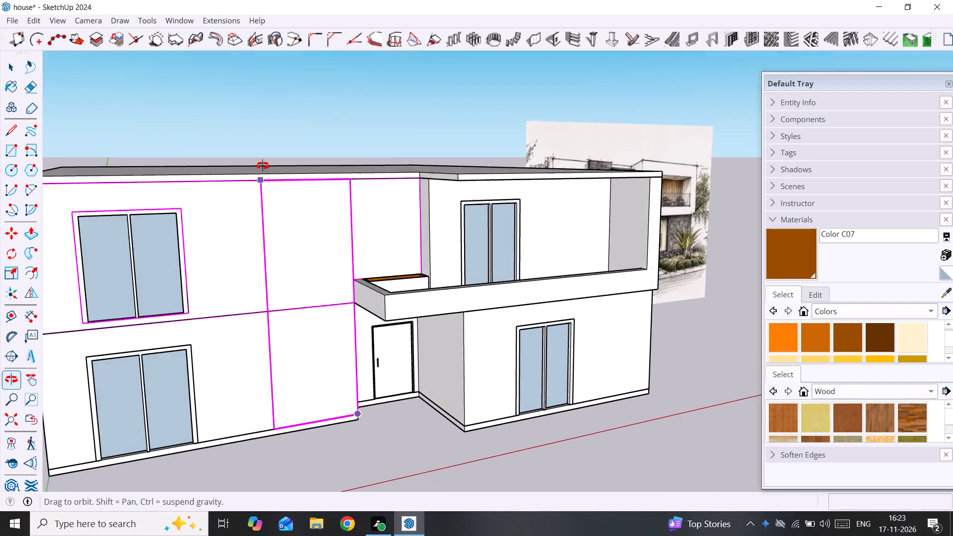
middle_click_drag(263, 166, 263, 164, "shift")
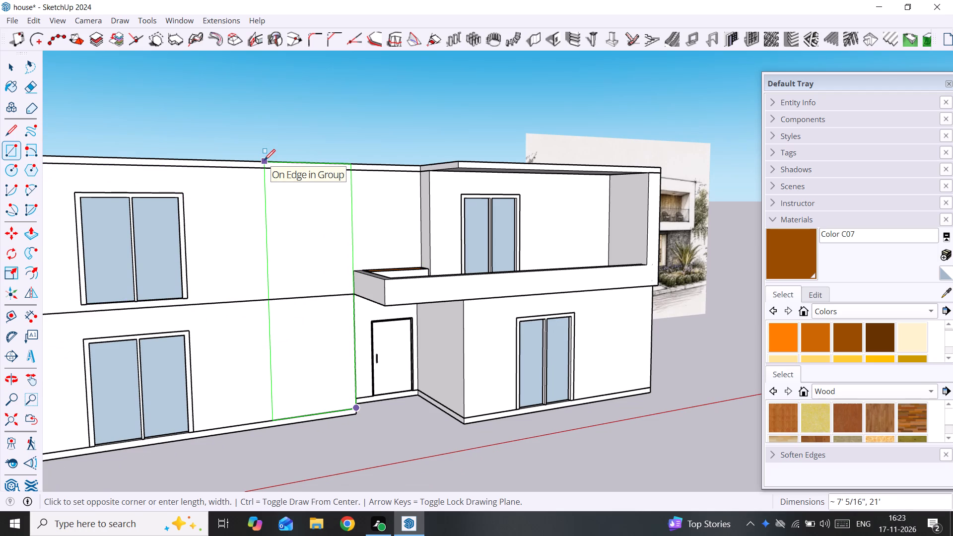
left_click(264, 160)
Make a group from the tall rectangle's face and edges.
key("space")
double_click(310, 230)
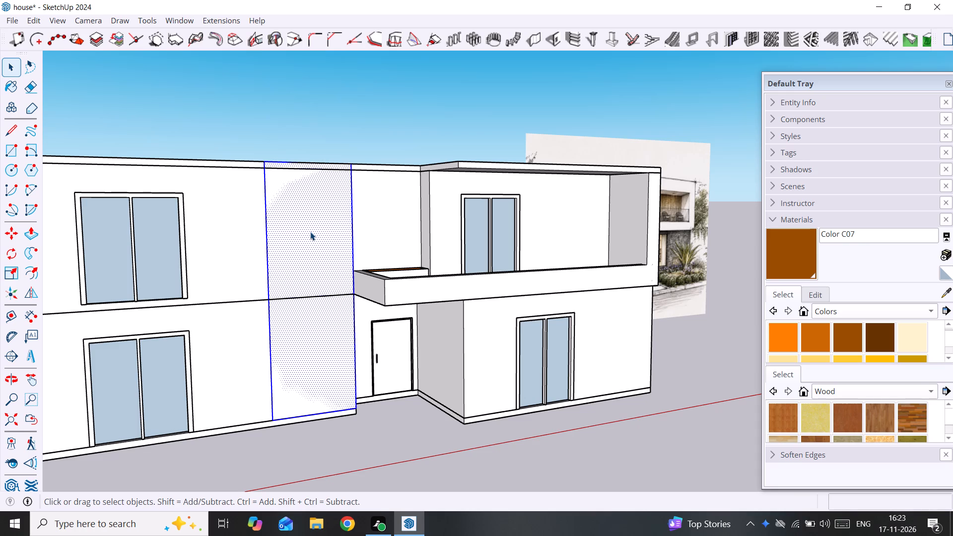
left_click(501, 224)
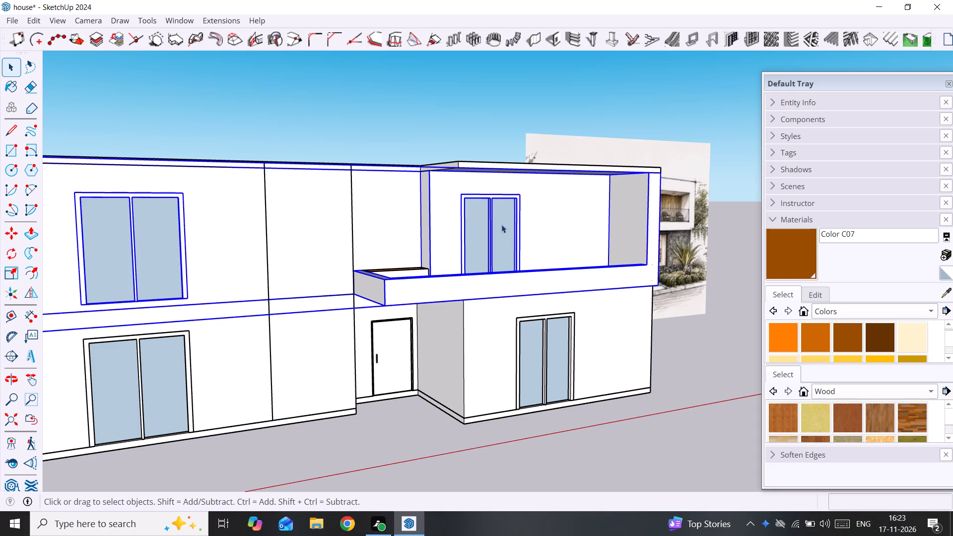
left_click(340, 332)
left_click(289, 191)
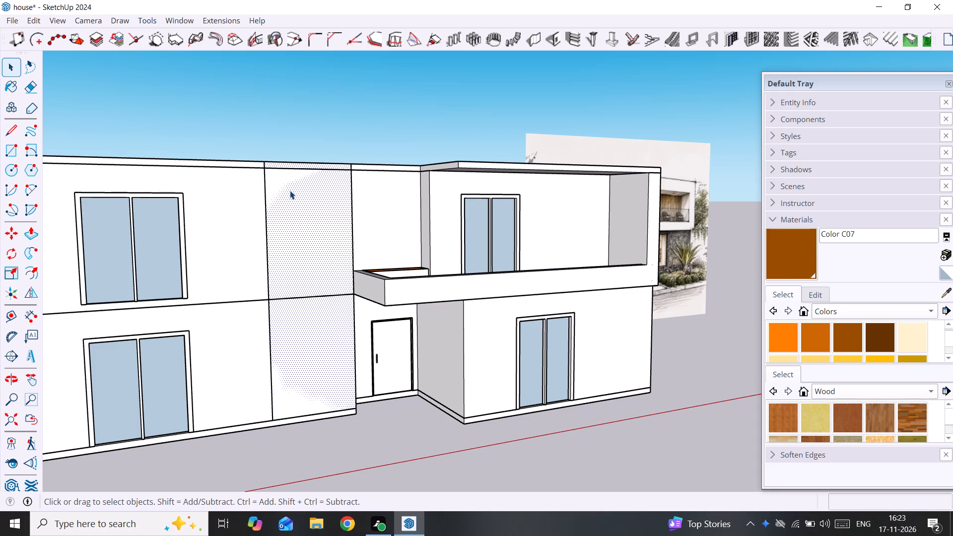
left_click(267, 197)
double_click(267, 197)
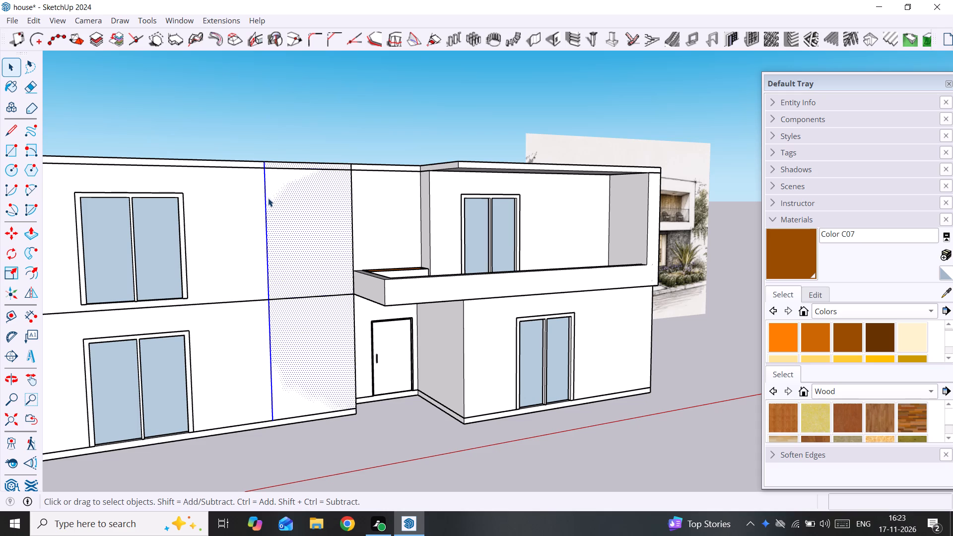
triple_click(283, 197)
left_click(283, 197)
right_click(283, 197)
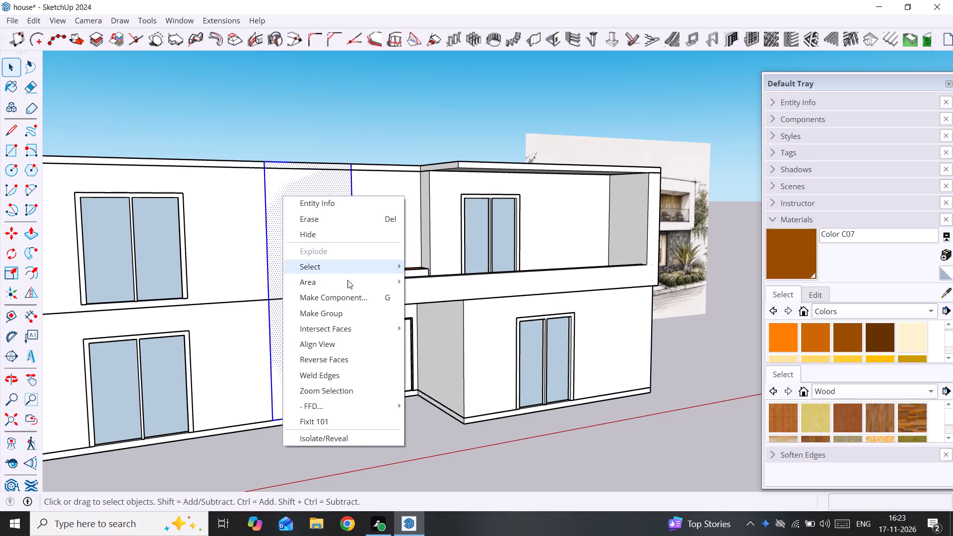
left_click_drag(343, 311, 340, 306)
Open the tall rectangle's group and Push/Pull its face out 2" from the front wall.
left_click(314, 207)
scroll(314, 207, "down", 6)
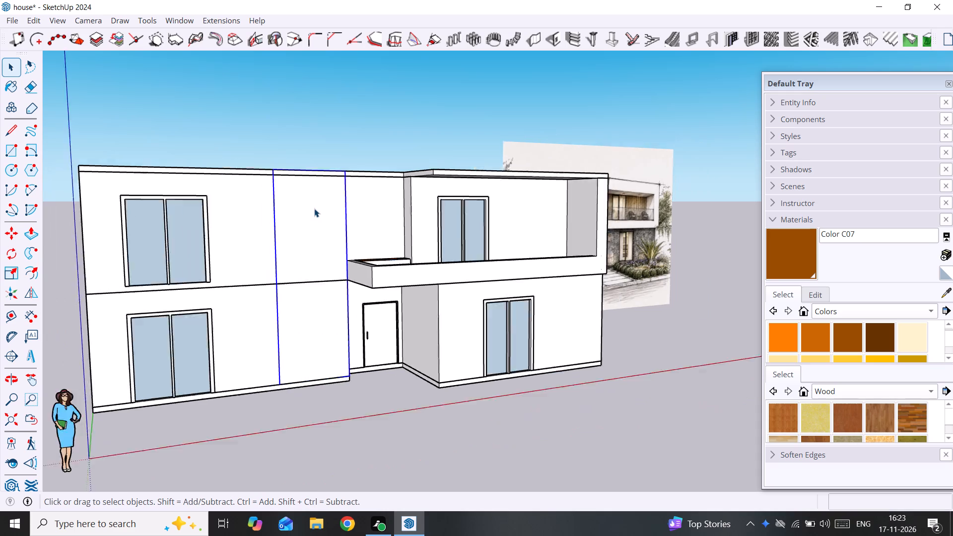
scroll(314, 208, "up", 1)
middle_click_drag(314, 208, 271, 215)
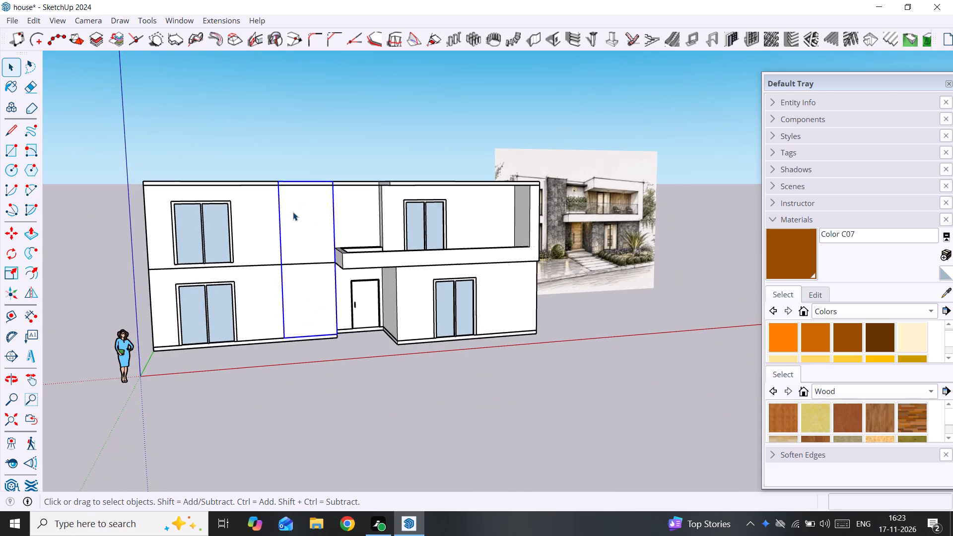
key("p")
left_click(293, 212)
middle_click_drag(279, 256, 369, 265)
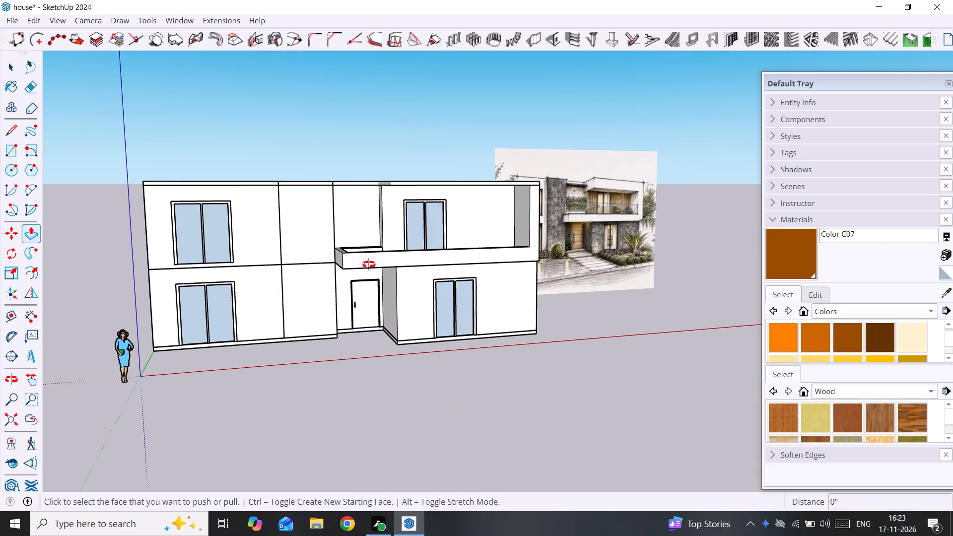
middle_click_drag(369, 265, 434, 271)
key("space")
double_click(353, 232)
left_click(353, 232)
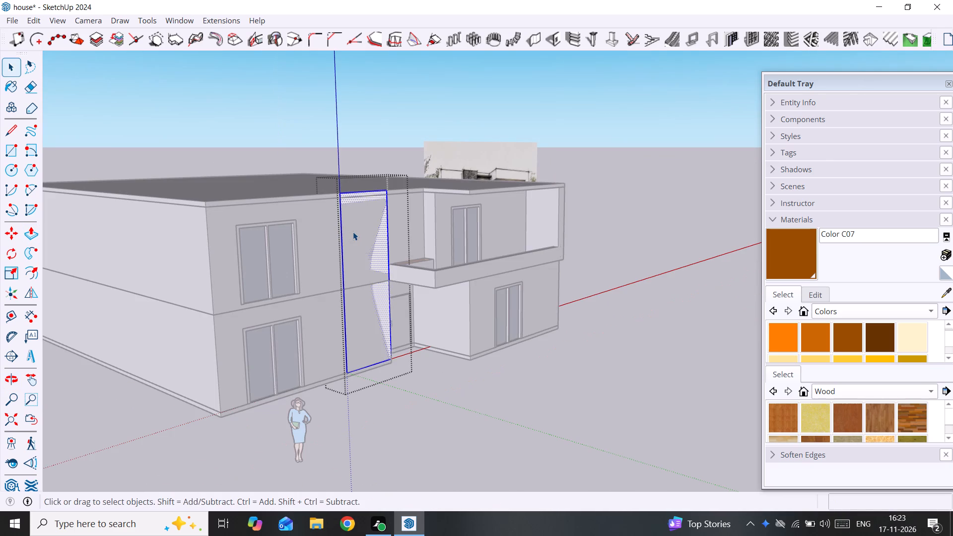
key("p")
left_click(353, 232)
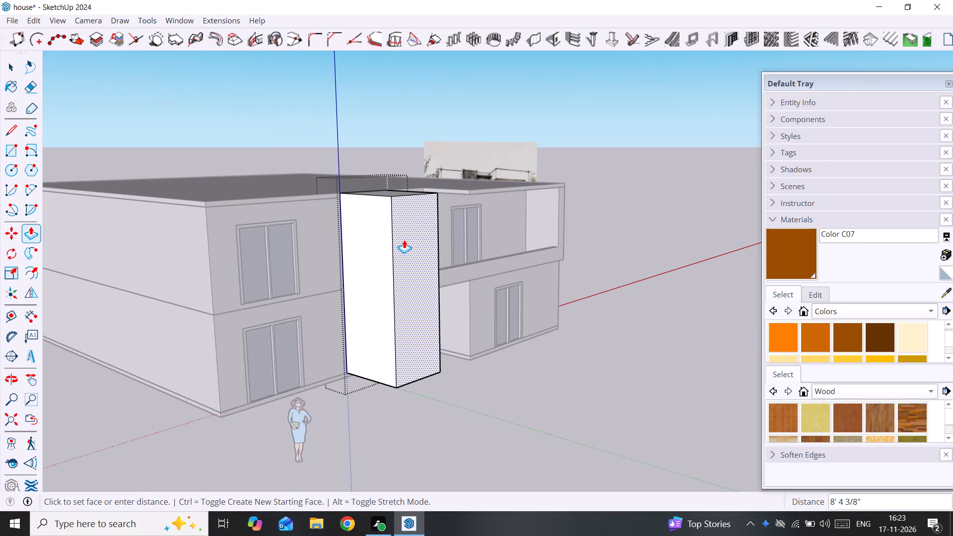
type("2\"")
key("Return")
Push/Pull the tall panel's front face out a further 3" and close its group.
scroll(306, 212, "up", 2)
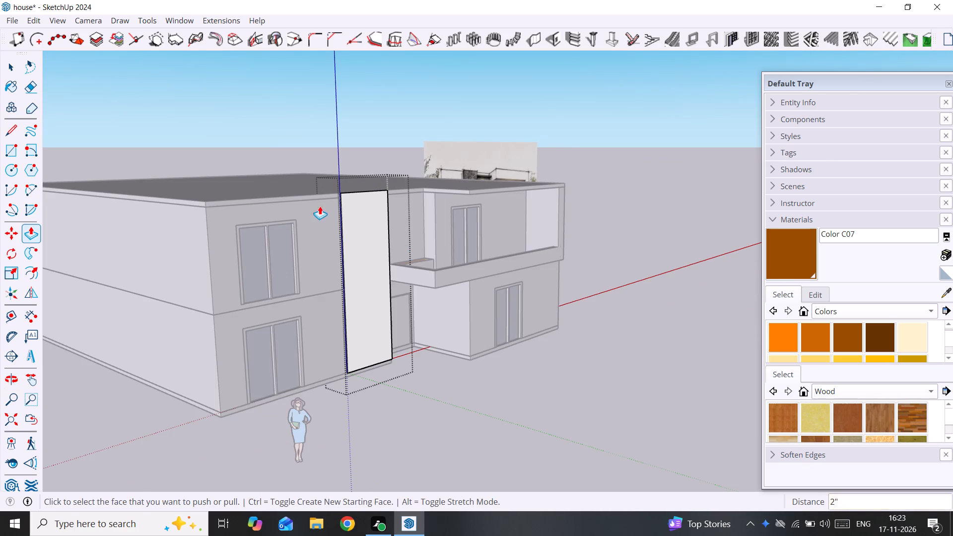
scroll(320, 206, "up", 8)
left_click(314, 219)
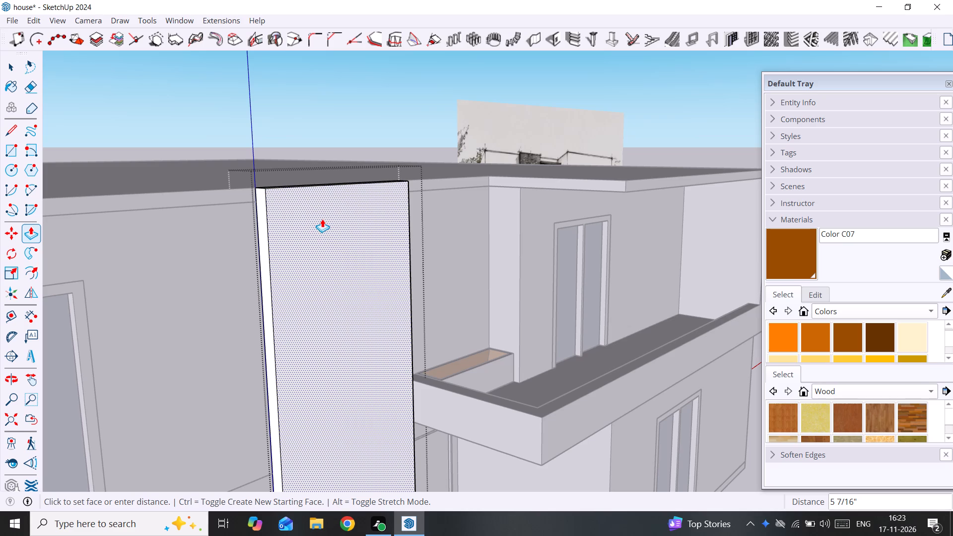
type("3\"")
key("Return")
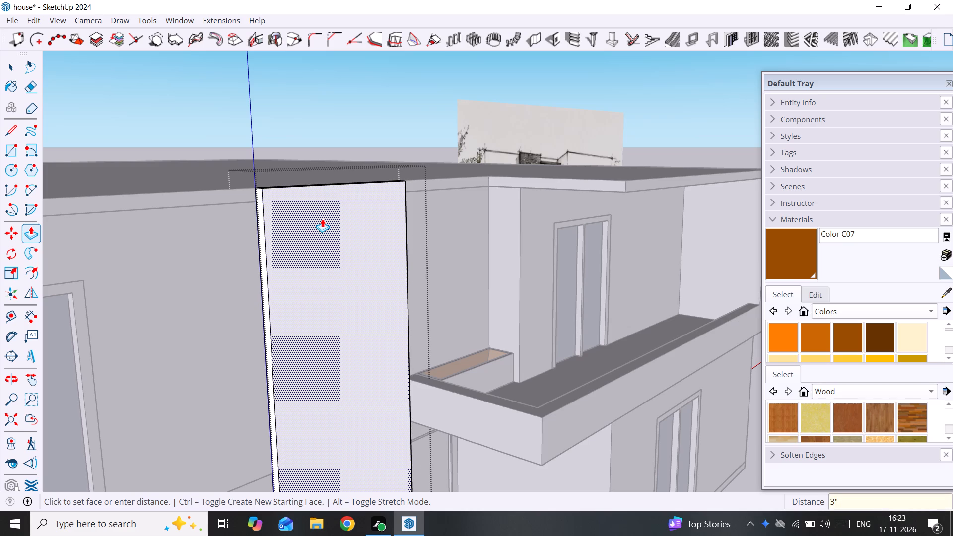
key("space")
scroll(313, 222, "down", 16)
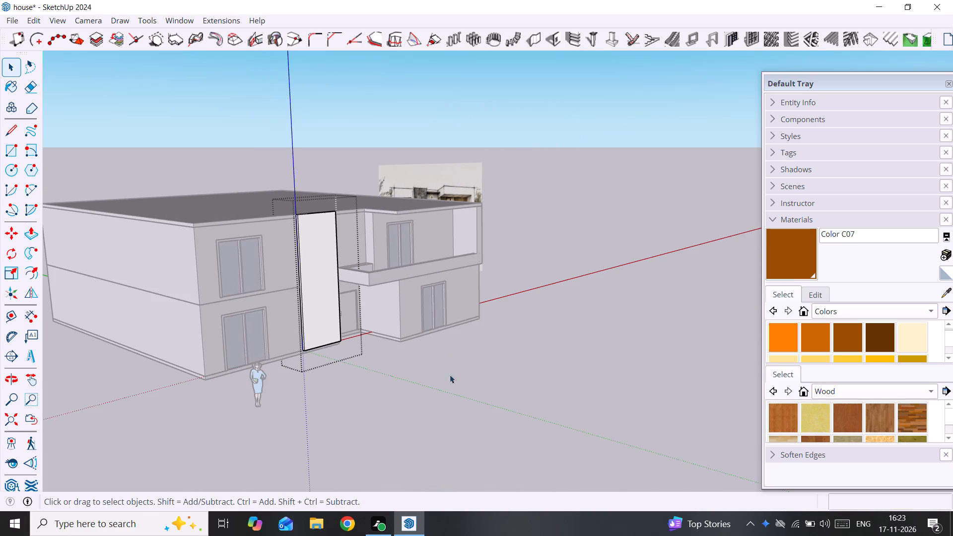
left_click(443, 402)
Examine how the tall panel projects from the front wall beside the balcony.
scroll(342, 240, "up", 3)
middle_click_drag(337, 240, 165, 259)
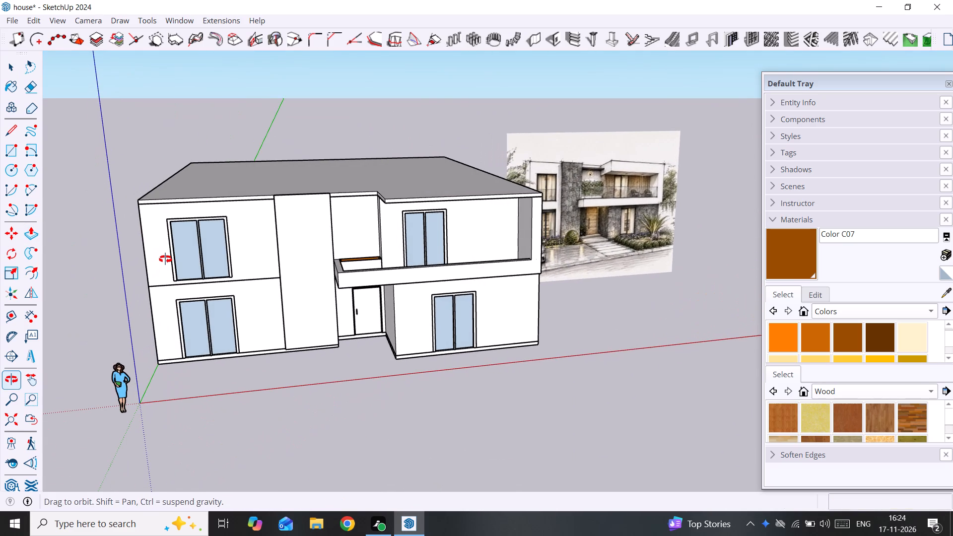
middle_click_drag(165, 259, 216, 260)
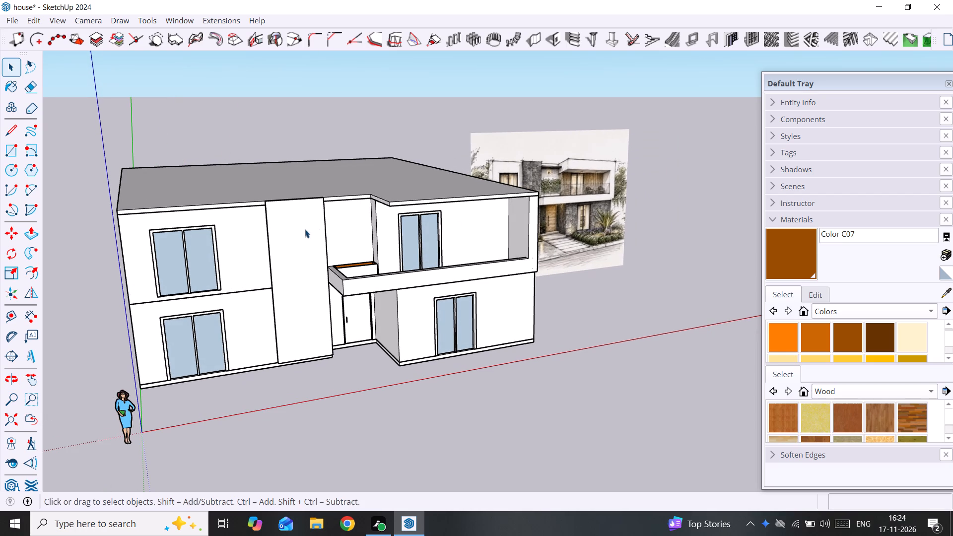
scroll(281, 230, "up", 5)
middle_click_drag(319, 224, 399, 230)
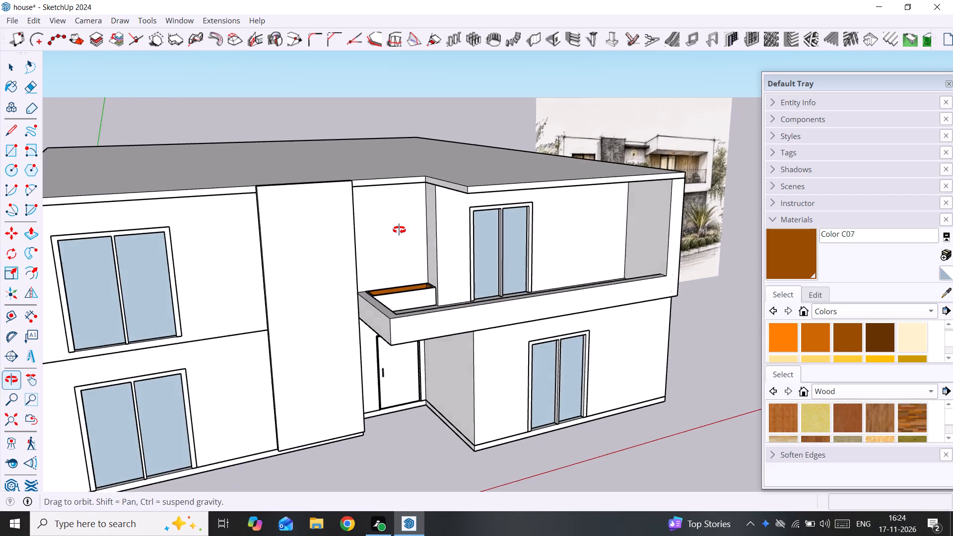
middle_click_drag(399, 230, 469, 235)
left_click(397, 240)
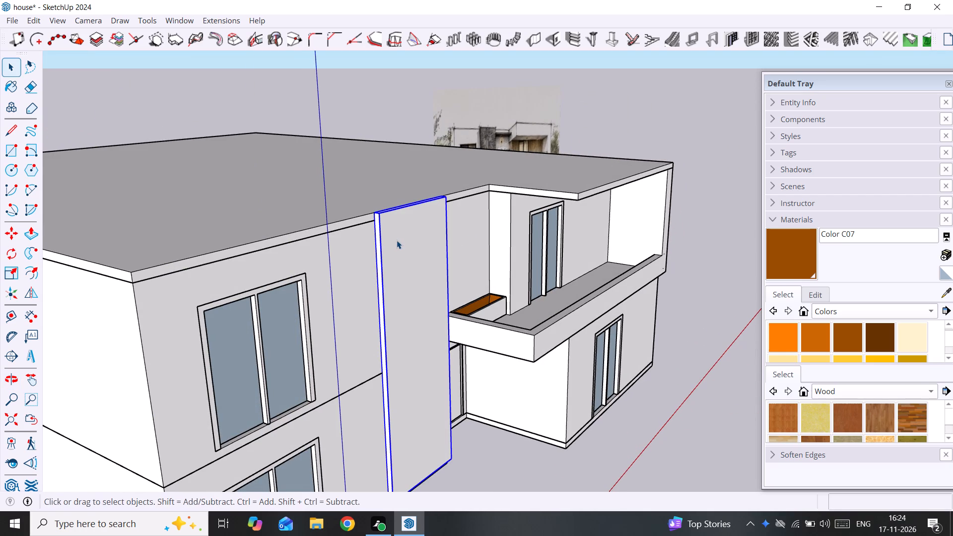
Compare the house's front with the reference sketch, focusing on the stone panel, balcony and roof overhang.
scroll(397, 240, "down", 5)
middle_click_drag(596, 320, 312, 296)
middle_click(312, 296)
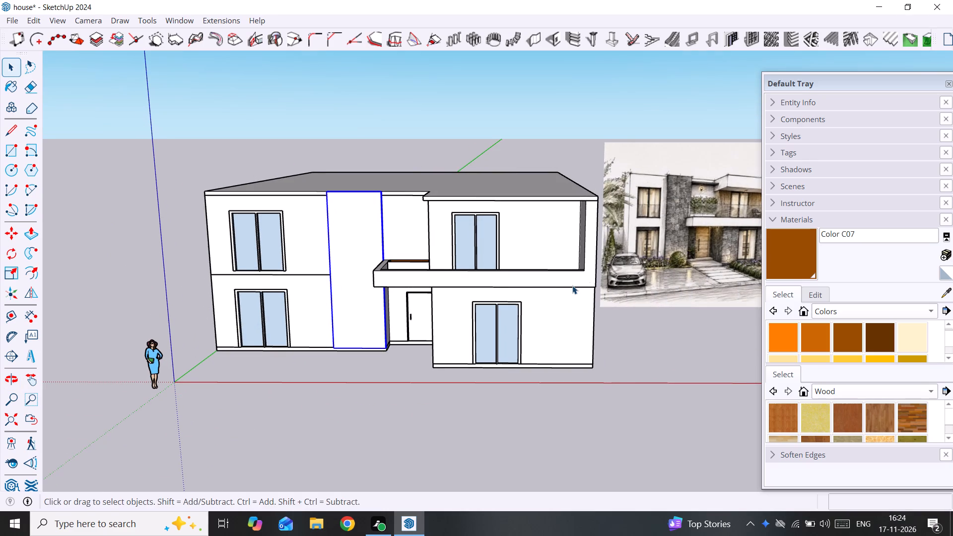
middle_click_drag(572, 285, 502, 287)
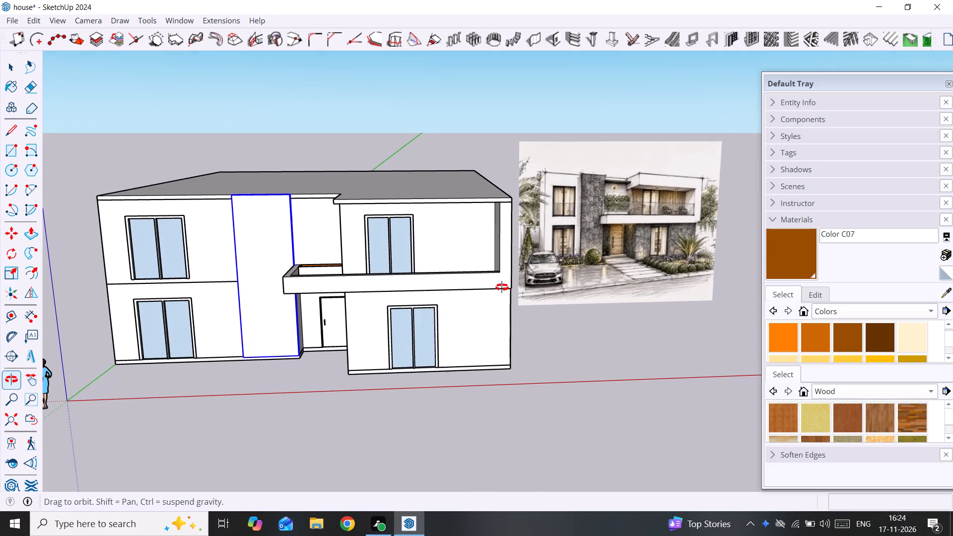
middle_click_drag(502, 287, 502, 287)
scroll(657, 220, "up", 9)
middle_click_drag(619, 172, 618, 187)
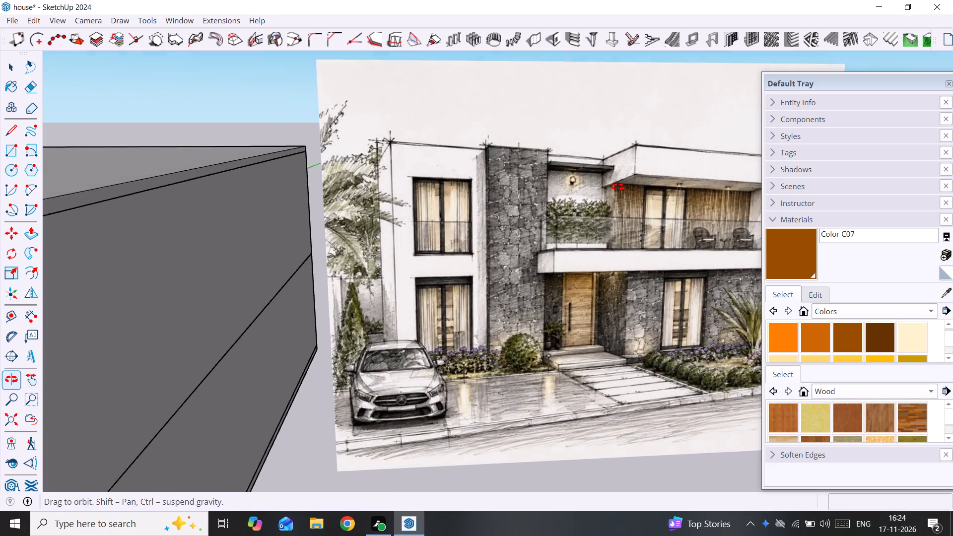
middle_click_drag(618, 187, 617, 202)
scroll(617, 202, "down", 10)
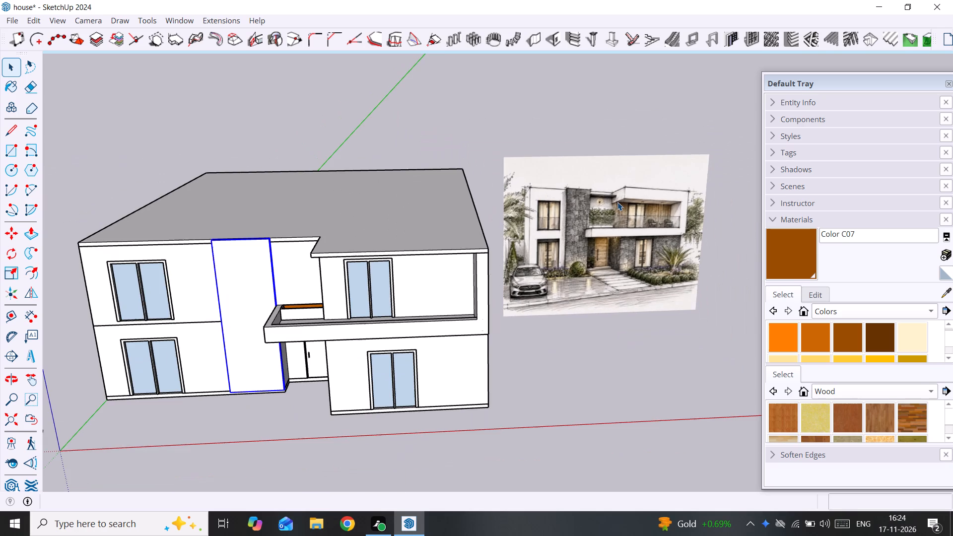
middle_click_drag(331, 303, 454, 269, "shift")
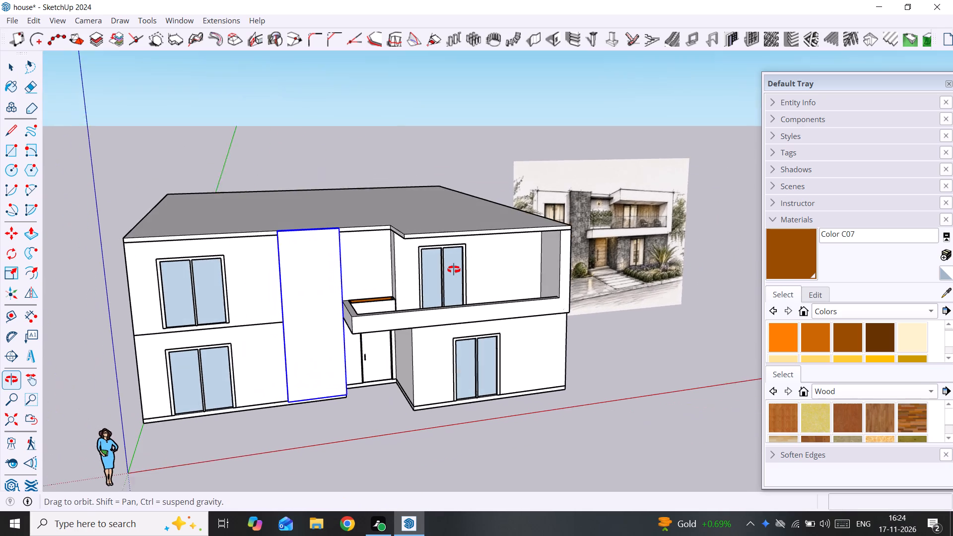
middle_click_drag(454, 269, 457, 268, "shift")
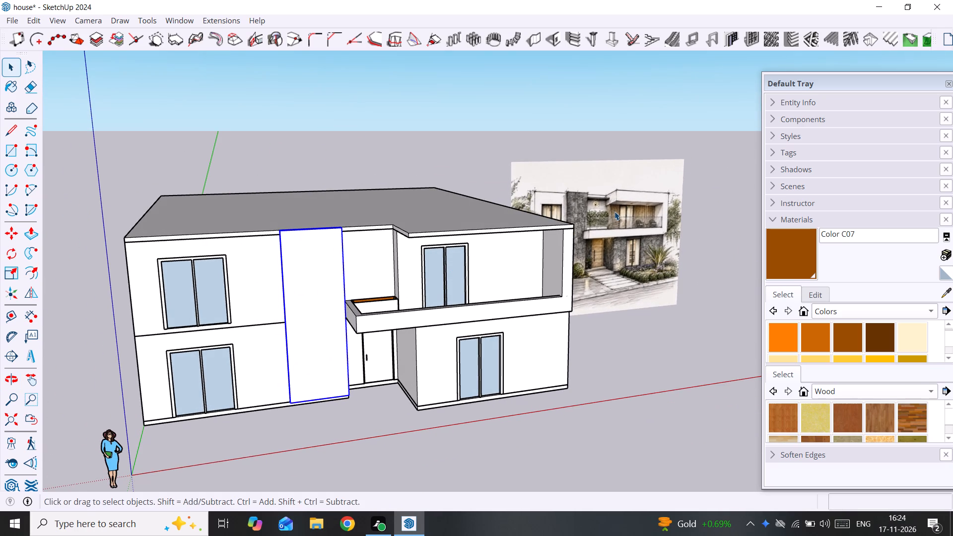
scroll(609, 206, "up", 2)
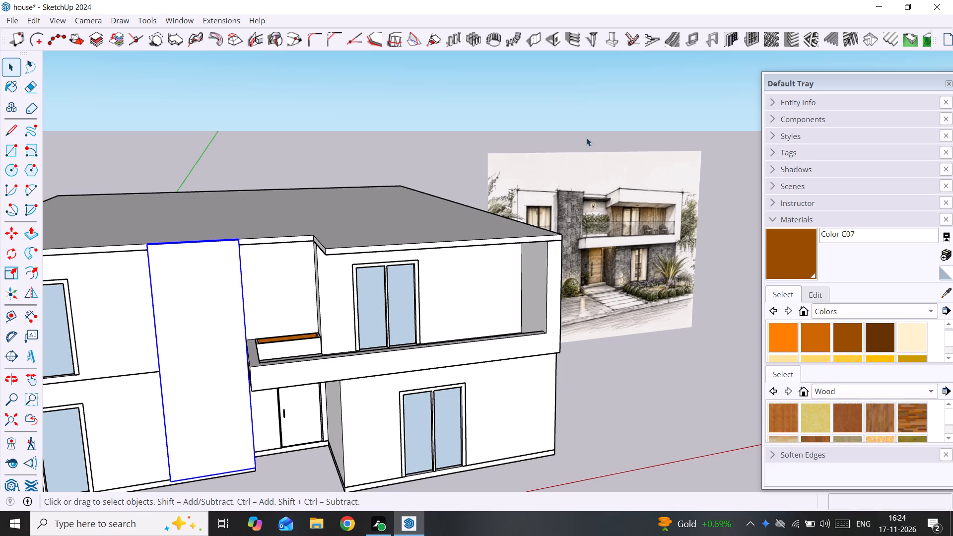
Compare the upper floor, balcony and roof edge of the house with the reference sketch.
scroll(592, 194, "down", 2)
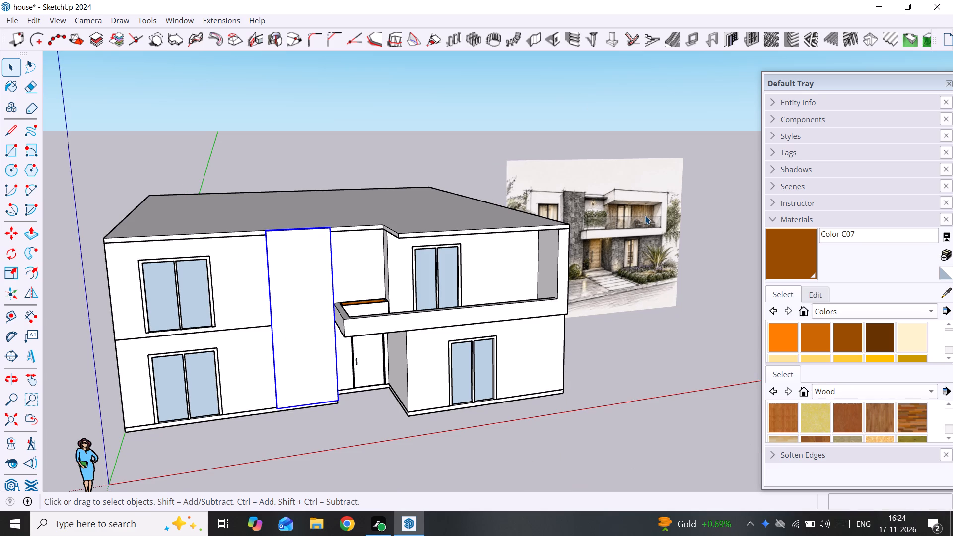
scroll(638, 212, "up", 3)
middle_click_drag(638, 211, 623, 174)
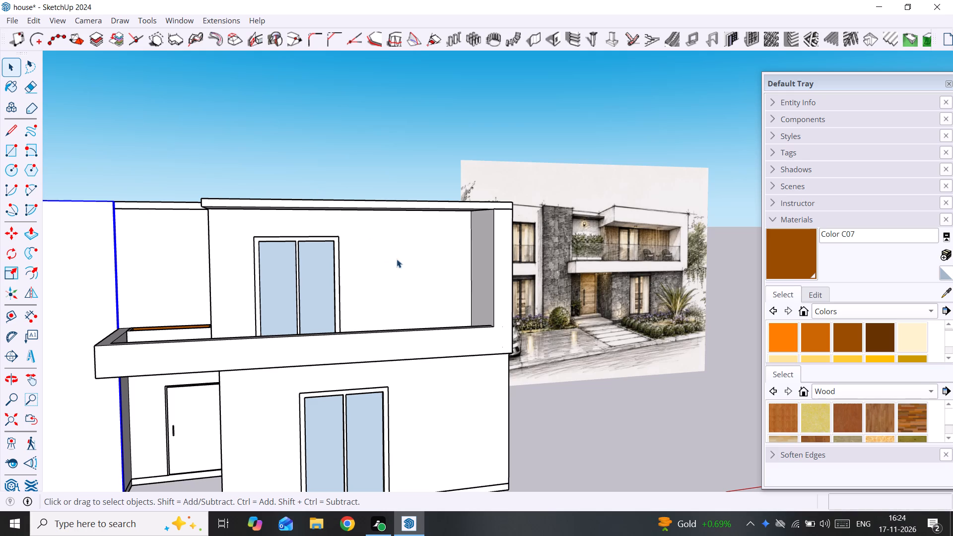
scroll(644, 218, "up", 5)
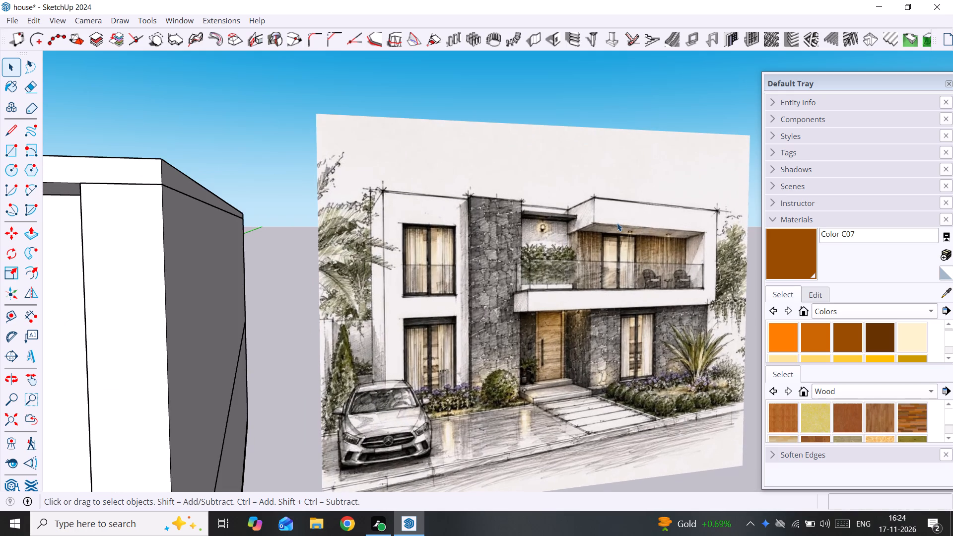
scroll(587, 235, "down", 13)
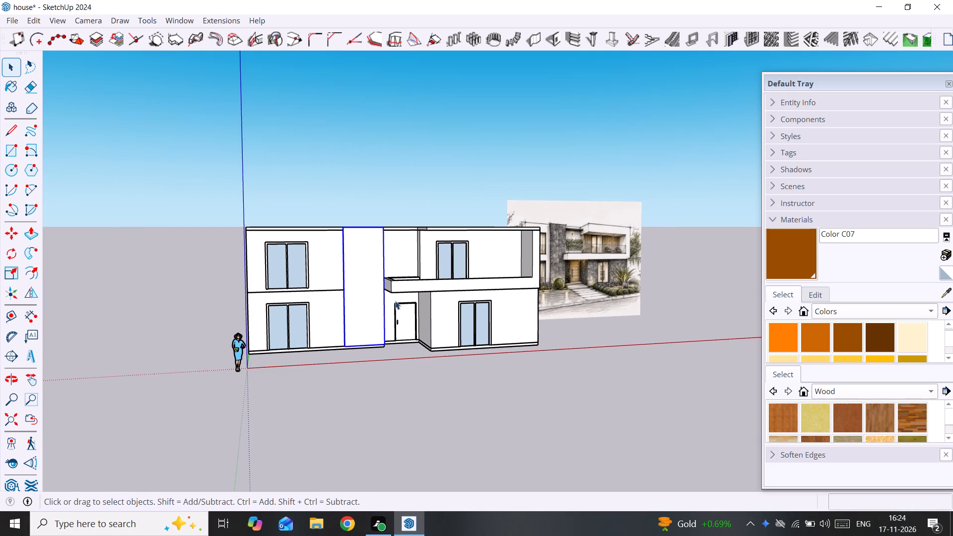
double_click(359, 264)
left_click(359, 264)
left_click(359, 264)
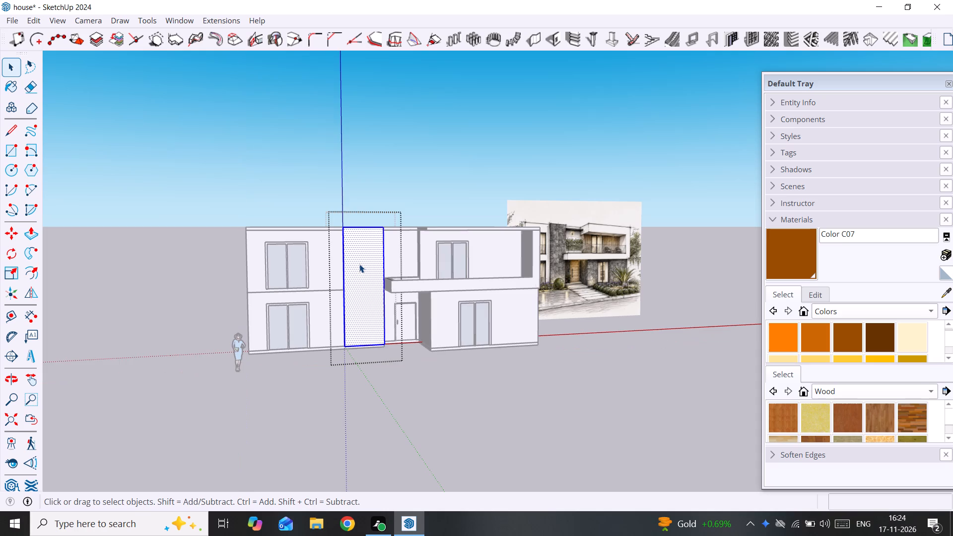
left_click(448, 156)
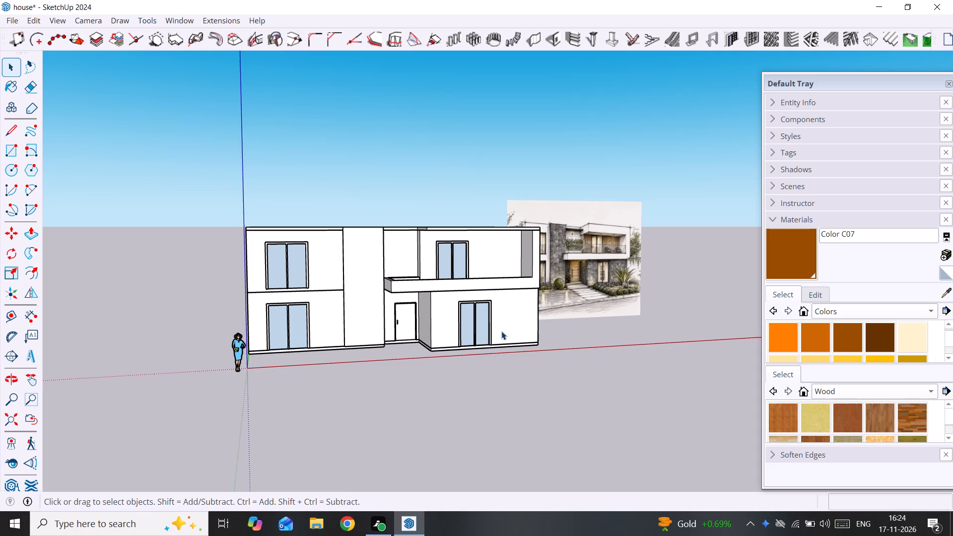
Study the balcony railing and planter area in the reference sketch and the matching balcony on the model.
scroll(644, 208, "up", 9)
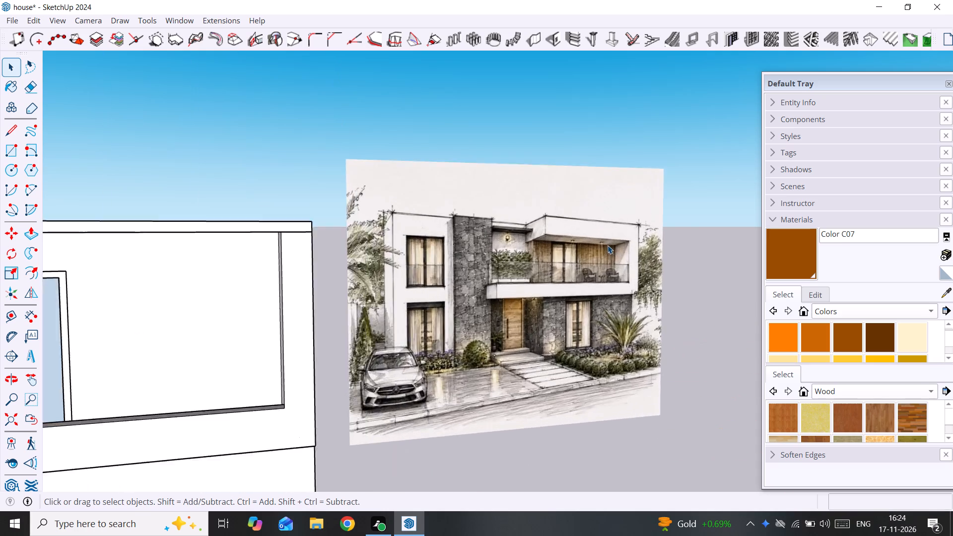
scroll(608, 245, "up", 8)
scroll(594, 270, "down", 9)
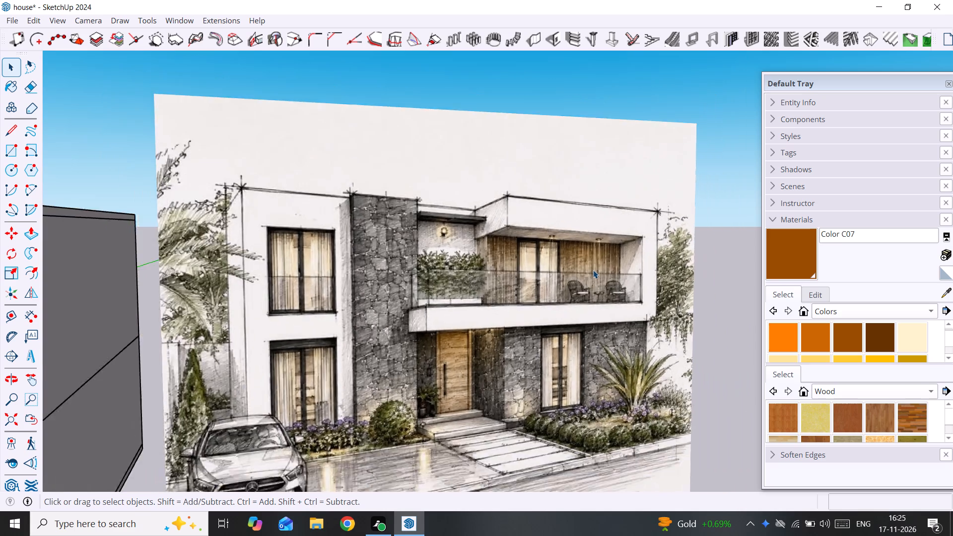
scroll(593, 270, "down", 11)
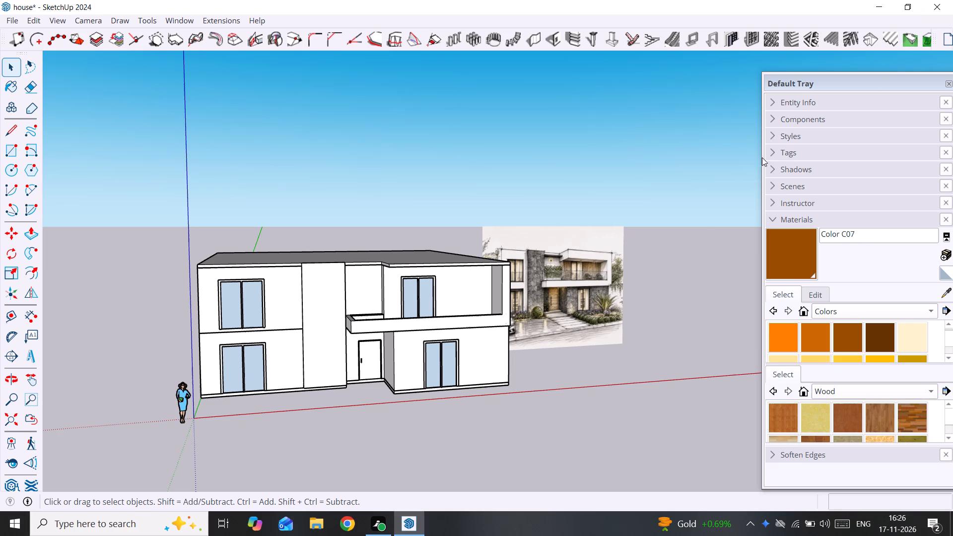
scroll(359, 308, "up", 11)
middle_click_drag(349, 321, 461, 426)
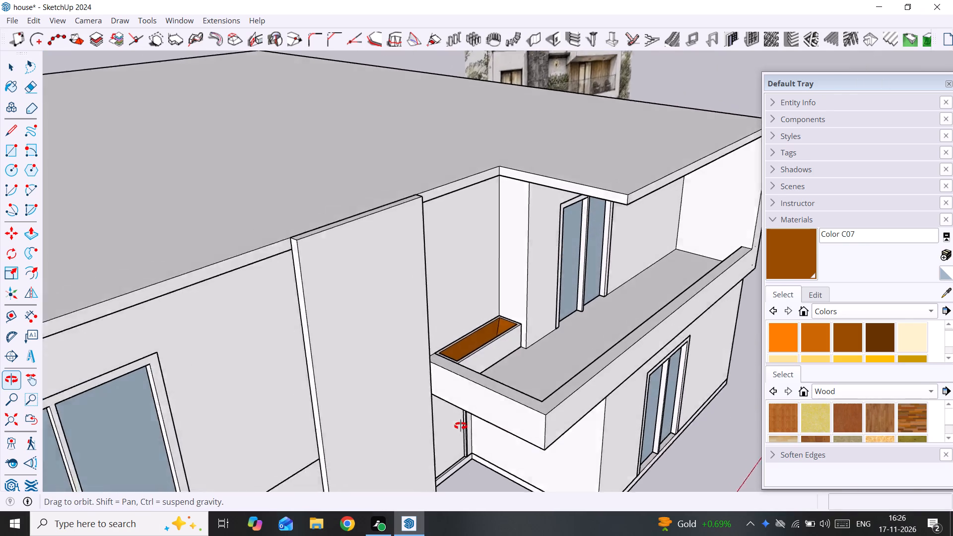
middle_click_drag(461, 426, 391, 405)
scroll(408, 359, "down", 3)
scroll(478, 275, "down", 7)
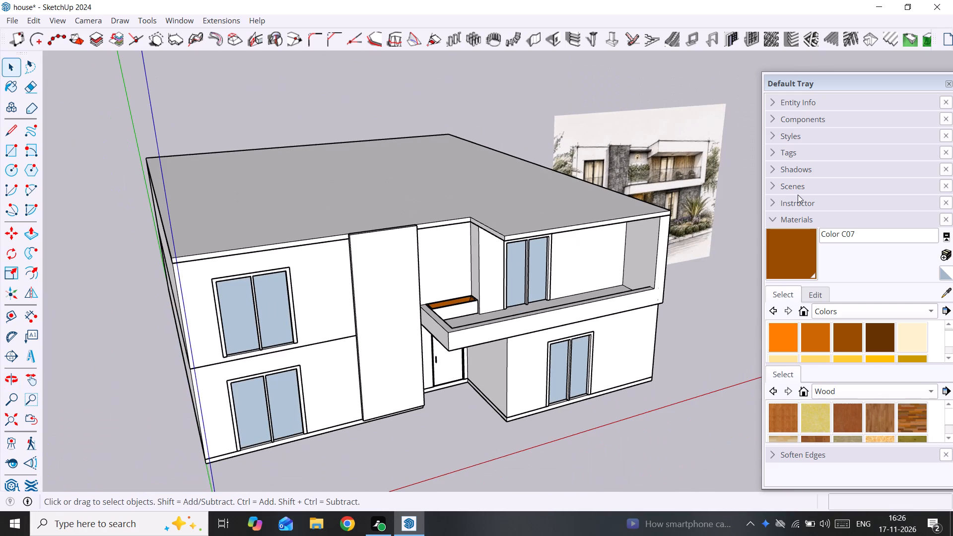
middle_click_drag(625, 313, 602, 313)
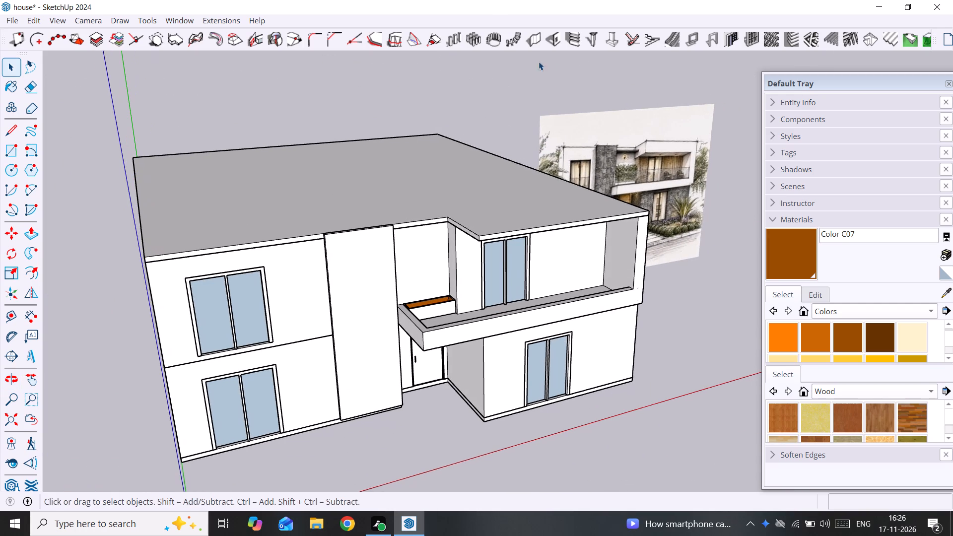
Install the Fence-Maker extension from the Plugins for SKP folder in Documents and close the Extension Manager.
left_click(231, 19)
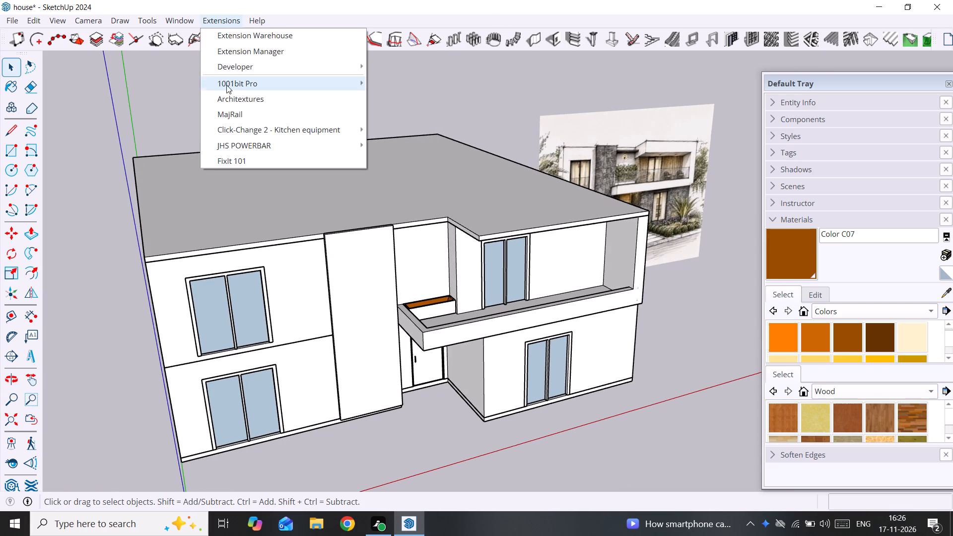
left_click(256, 49)
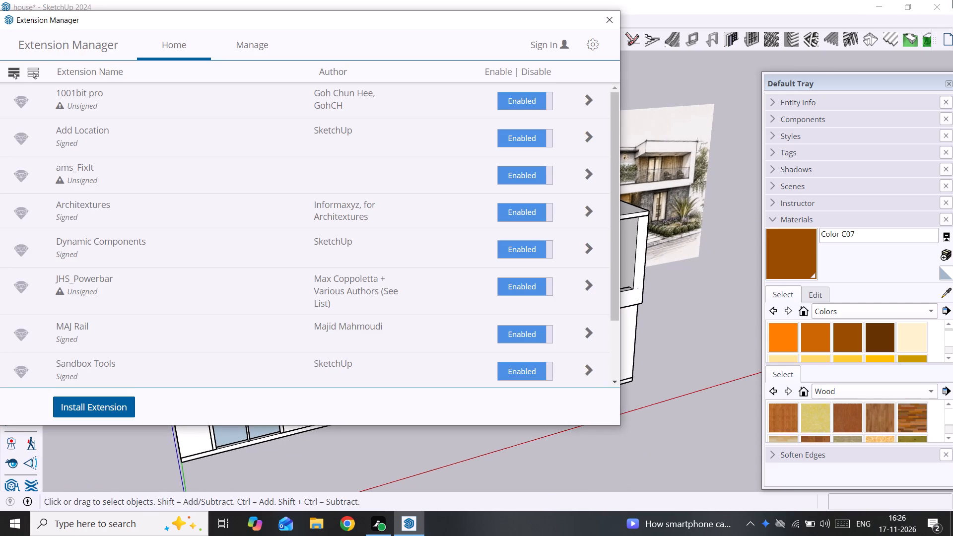
left_click(76, 405)
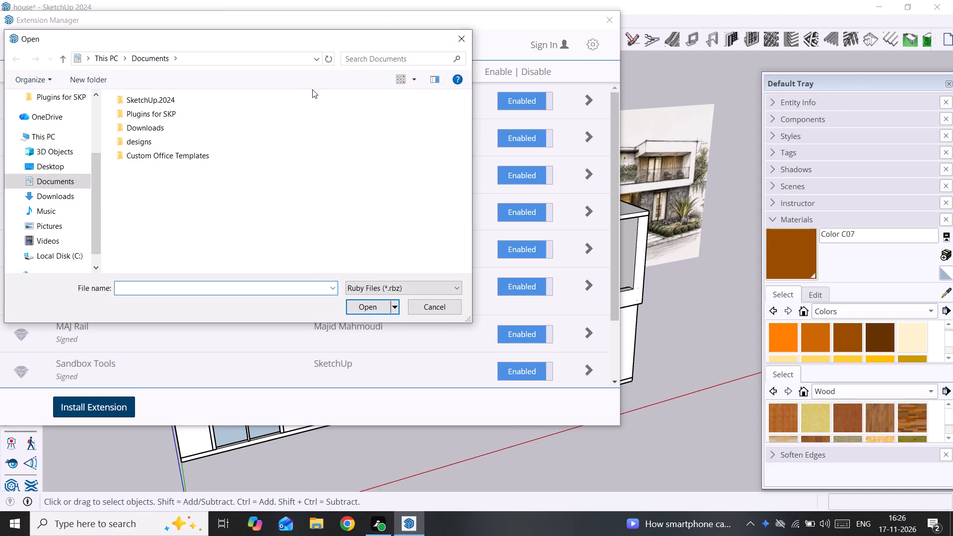
left_click(218, 119)
left_click(378, 311)
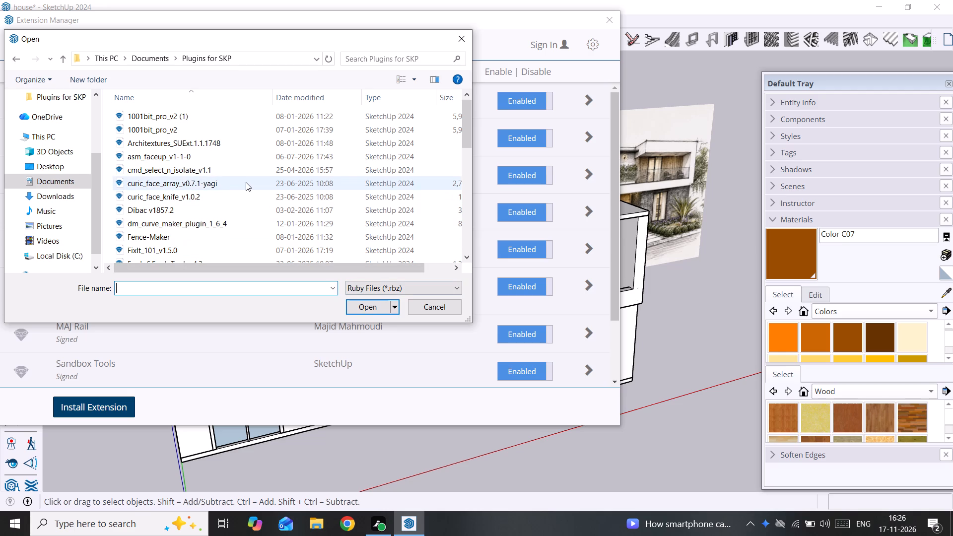
left_click(211, 240)
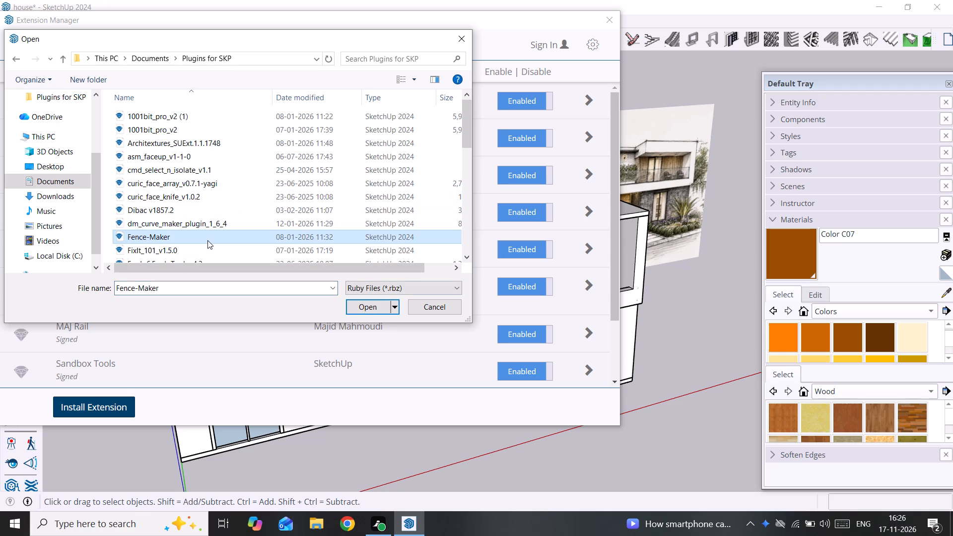
left_click(356, 304)
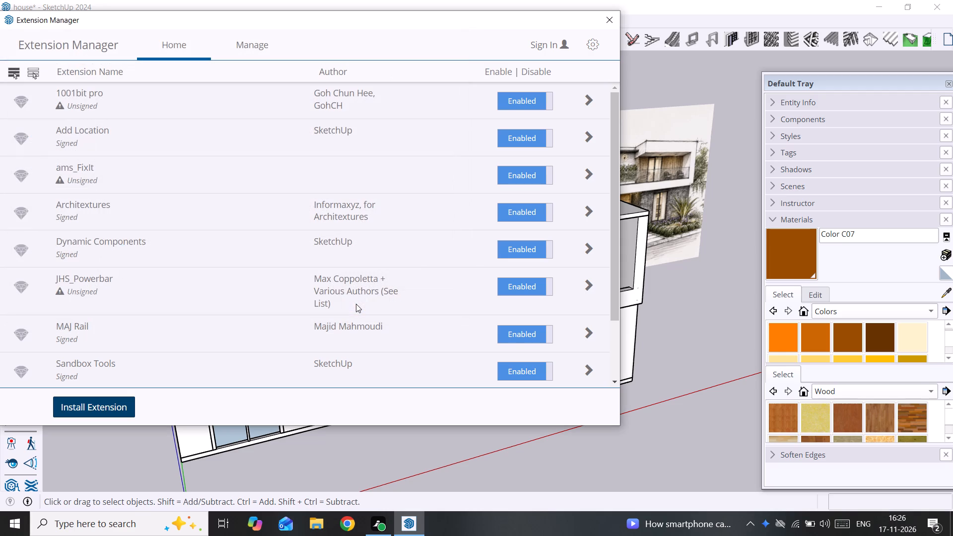
scroll(248, 349, "down", 5)
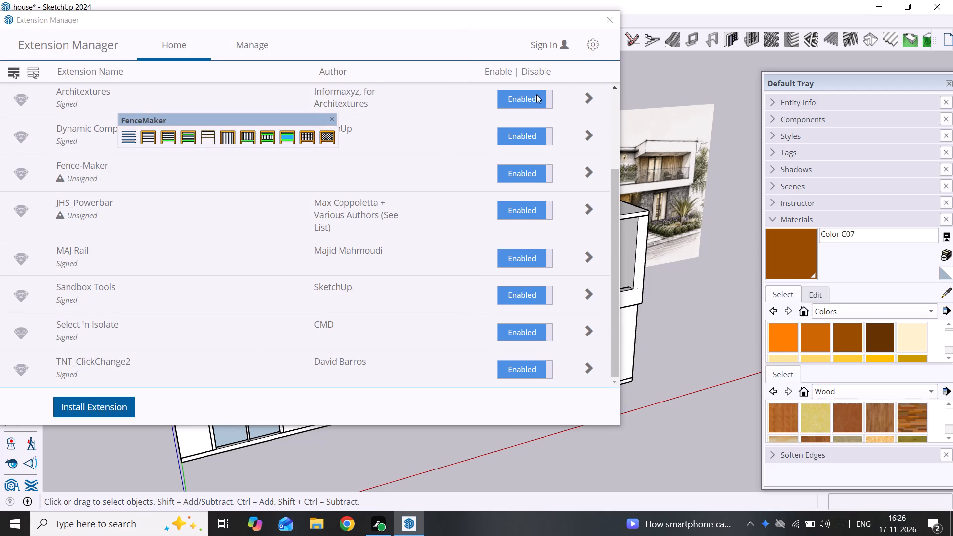
left_click(609, 15)
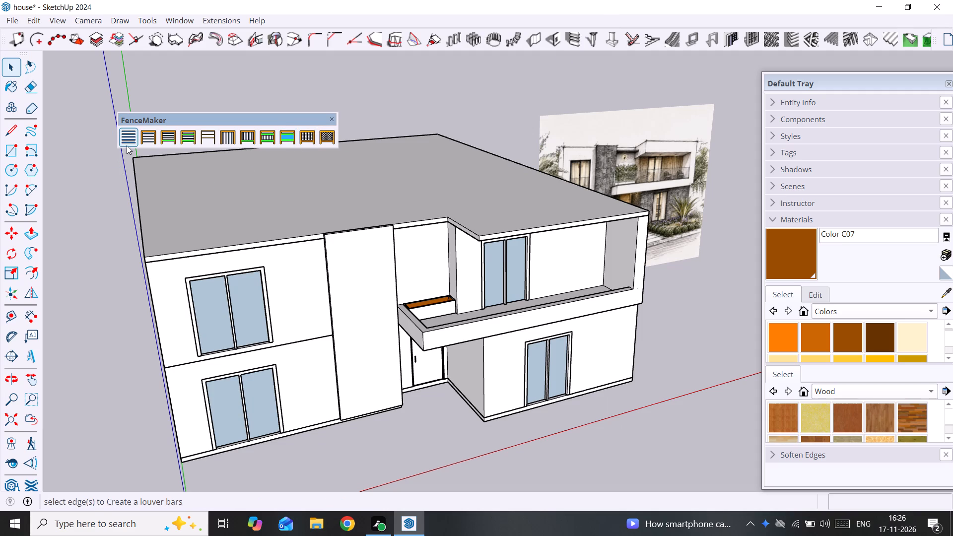
Move the FenceMaker tool strip up into the empty space above the roof, clear of the house.
scroll(151, 145, "up", 2)
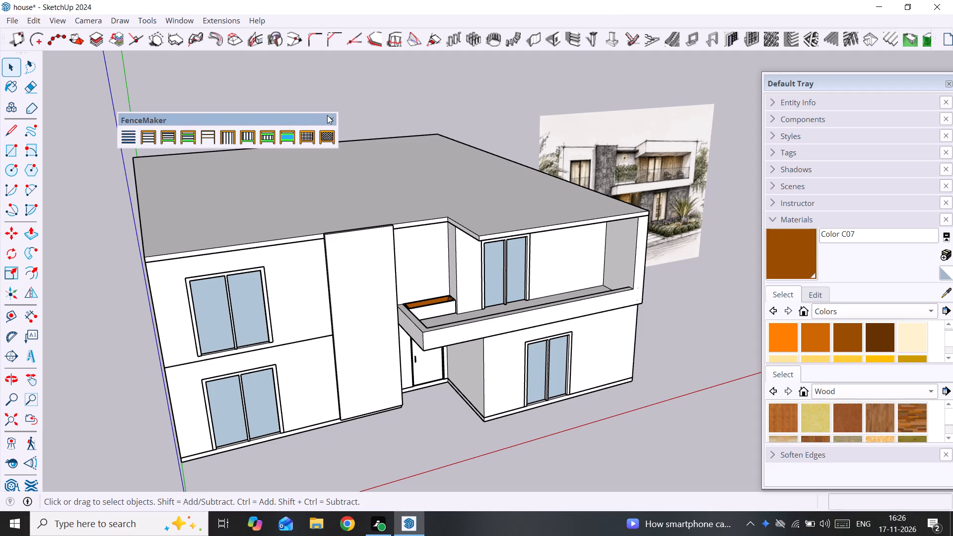
left_click_drag(293, 117, 321, 76)
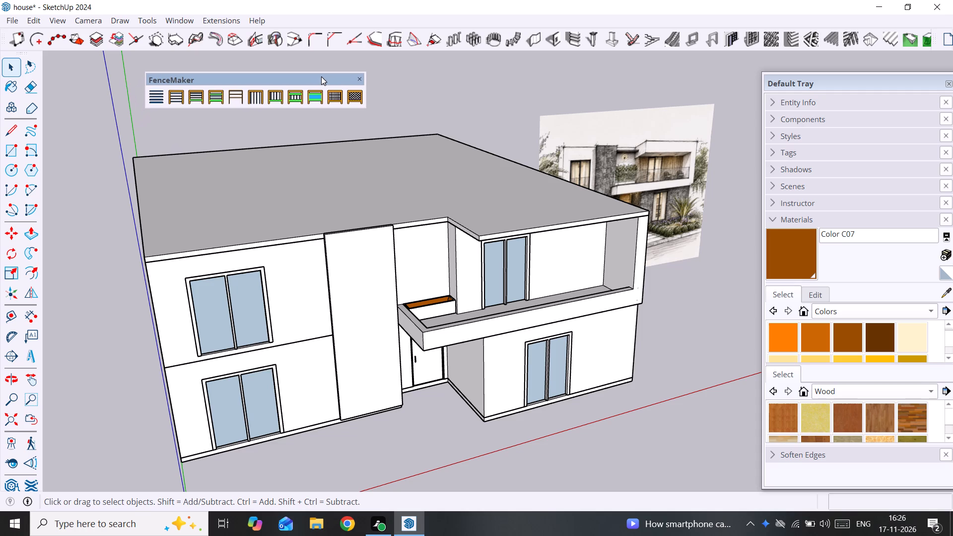
left_click_drag(321, 76, 324, 72)
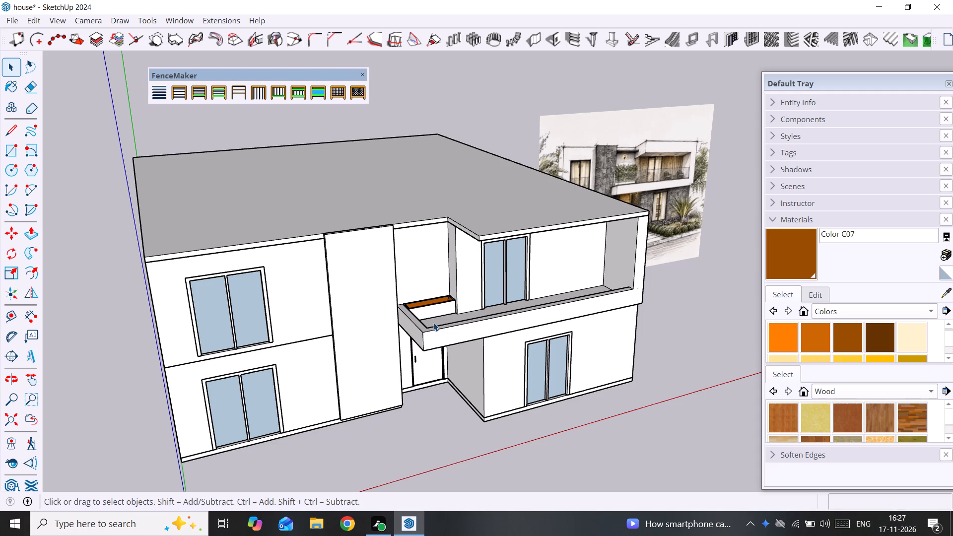
Open the roof slab's group for editing.
scroll(408, 346, "up", 1)
middle_click_drag(408, 346, 454, 224, "shift")
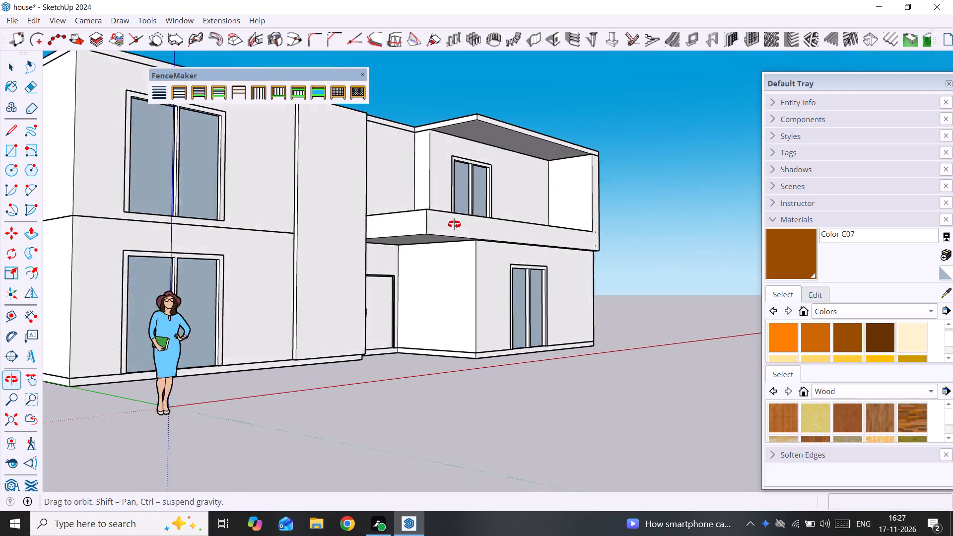
middle_click_drag(454, 224, 286, 324, "shift")
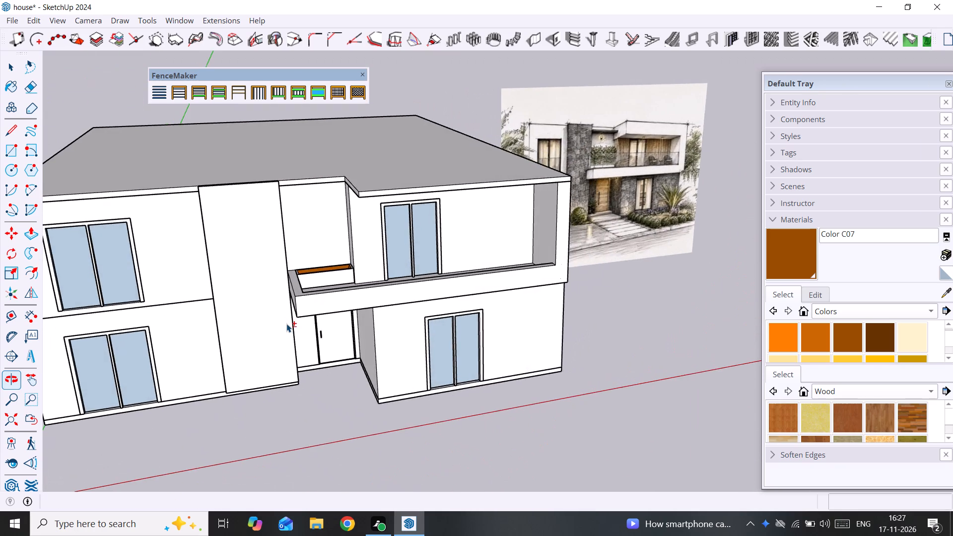
scroll(286, 324, "down", 4)
middle_click_drag(301, 326, 343, 349, "shift")
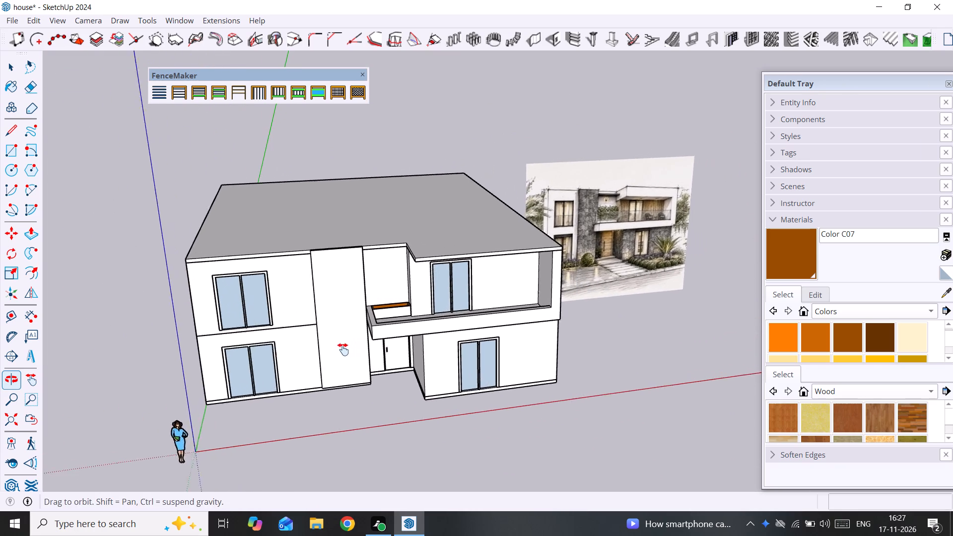
middle_click_drag(343, 349, 340, 374, "shift")
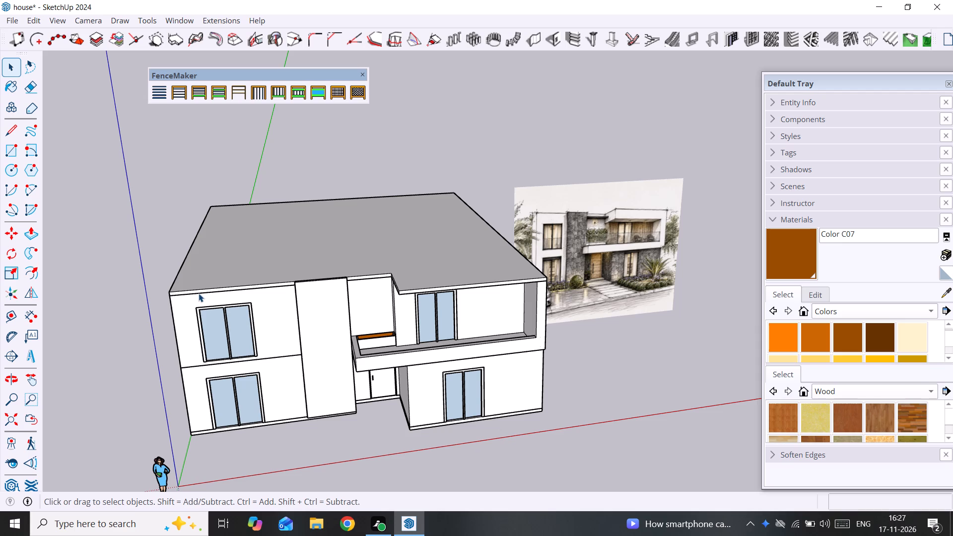
scroll(199, 293, "up", 4)
double_click(211, 280)
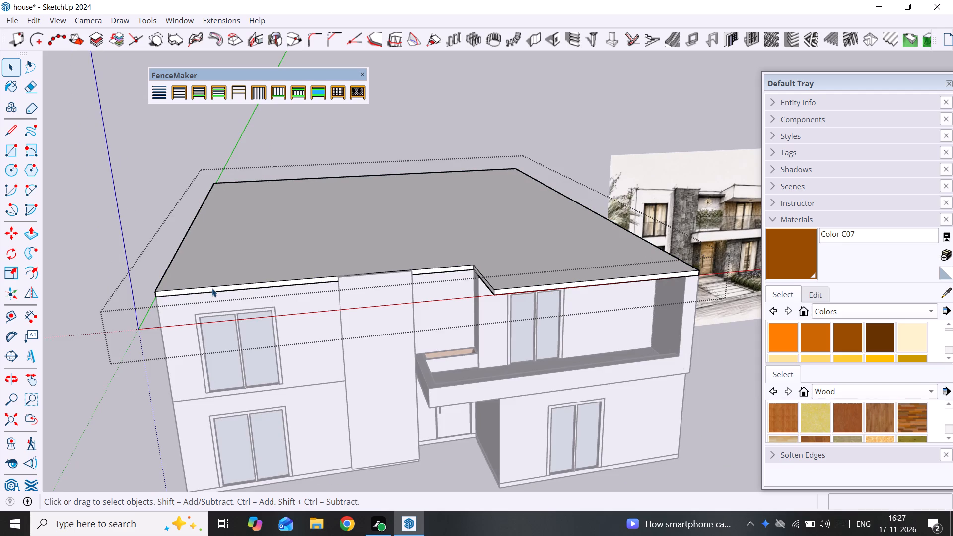
scroll(212, 285, "down", 2)
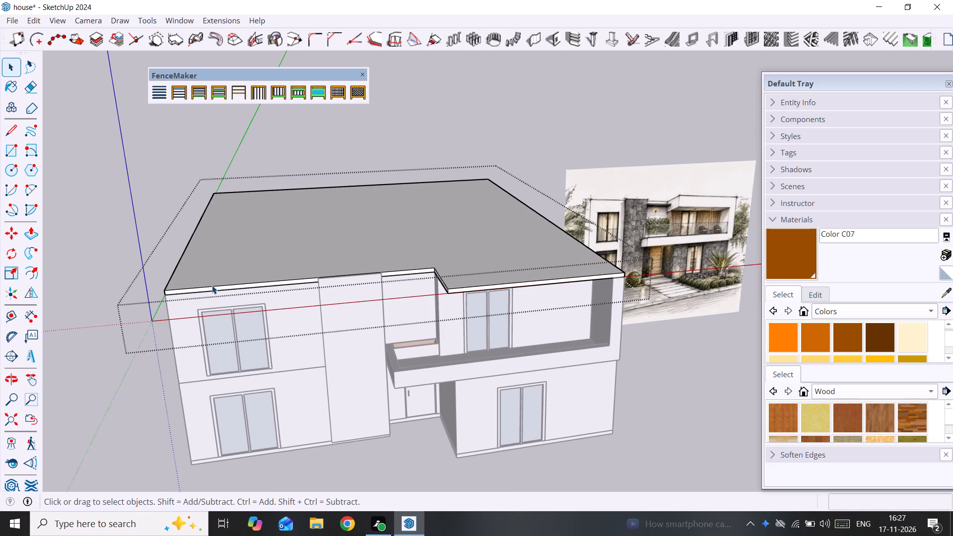
middle_click(212, 285)
middle_click_drag(214, 286, 239, 394)
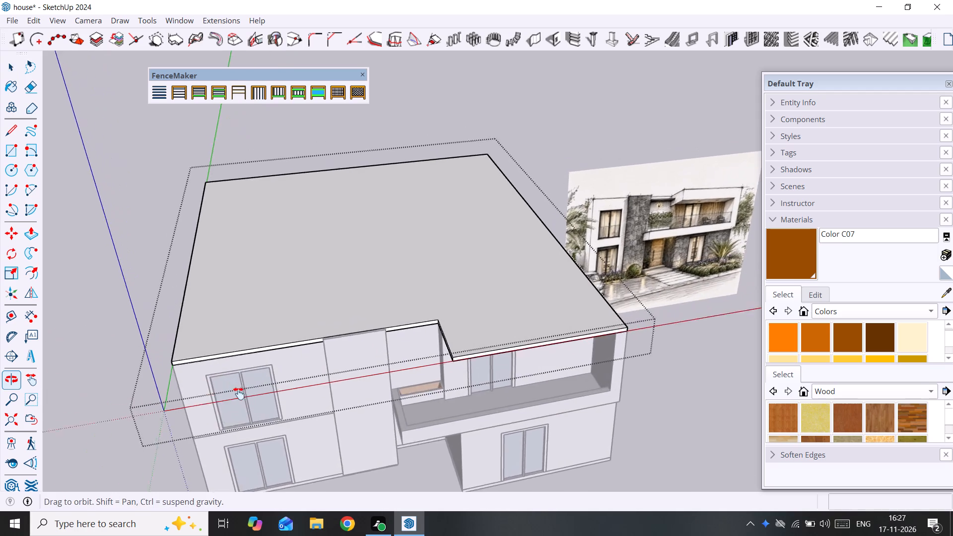
middle_click_drag(239, 394, 245, 404)
scroll(211, 376, "up", 3)
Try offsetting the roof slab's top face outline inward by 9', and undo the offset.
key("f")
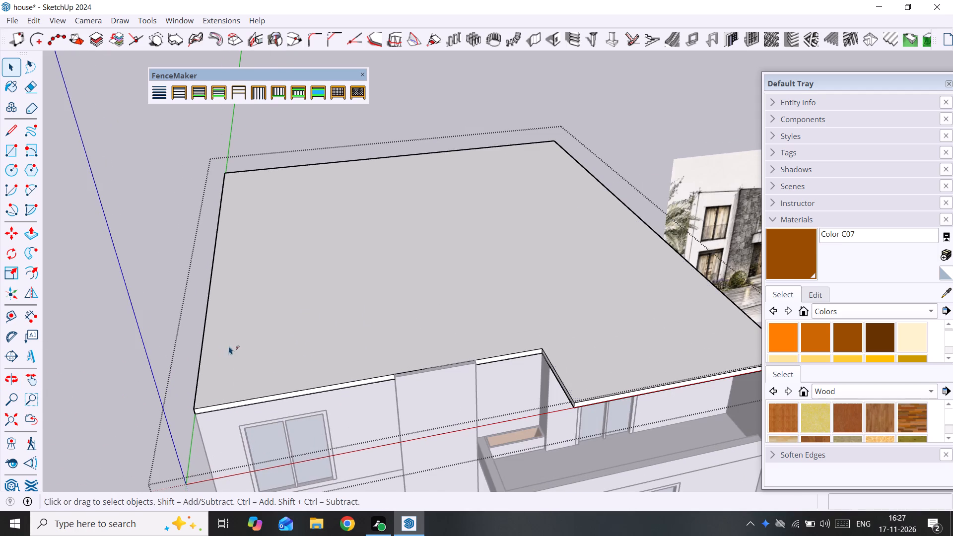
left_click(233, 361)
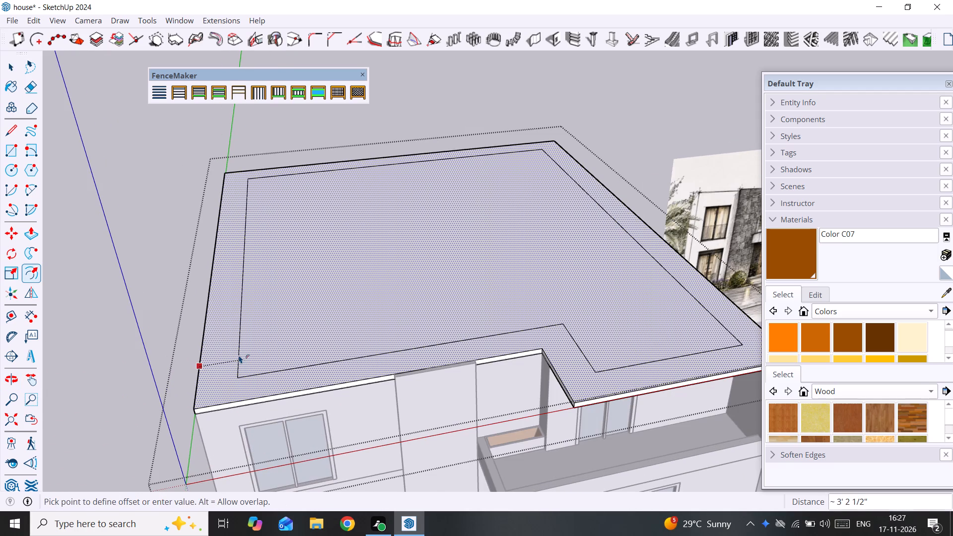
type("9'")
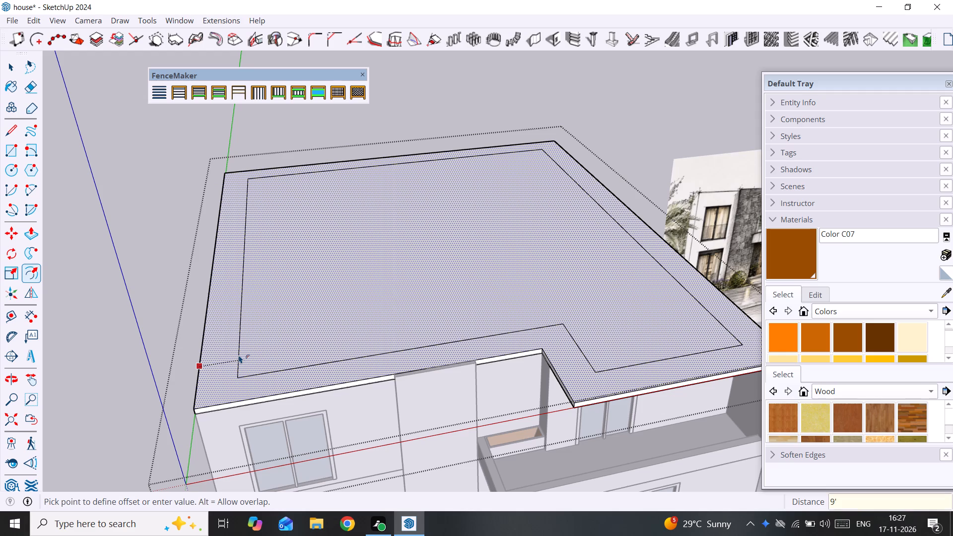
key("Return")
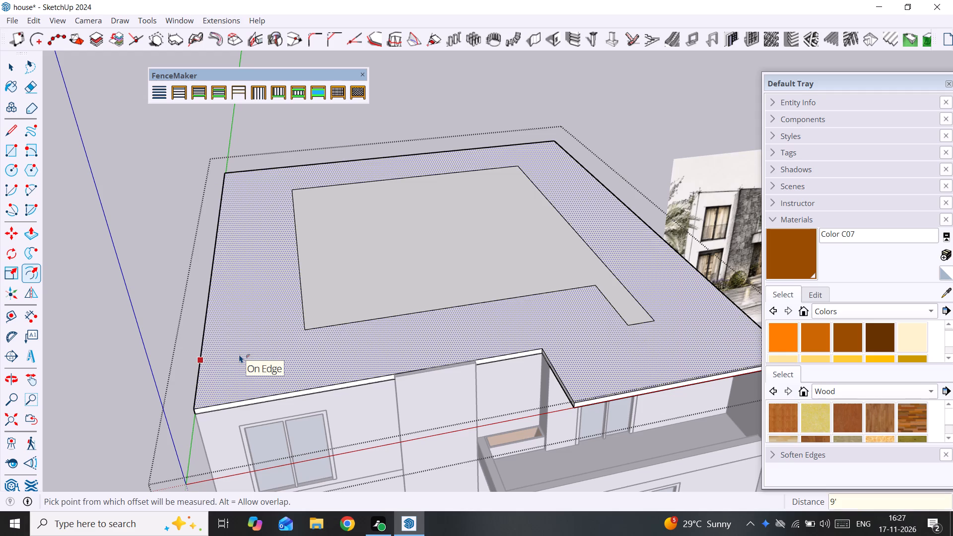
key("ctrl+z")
Offset the roof slab's top face outline inward by 9".
left_click(233, 369)
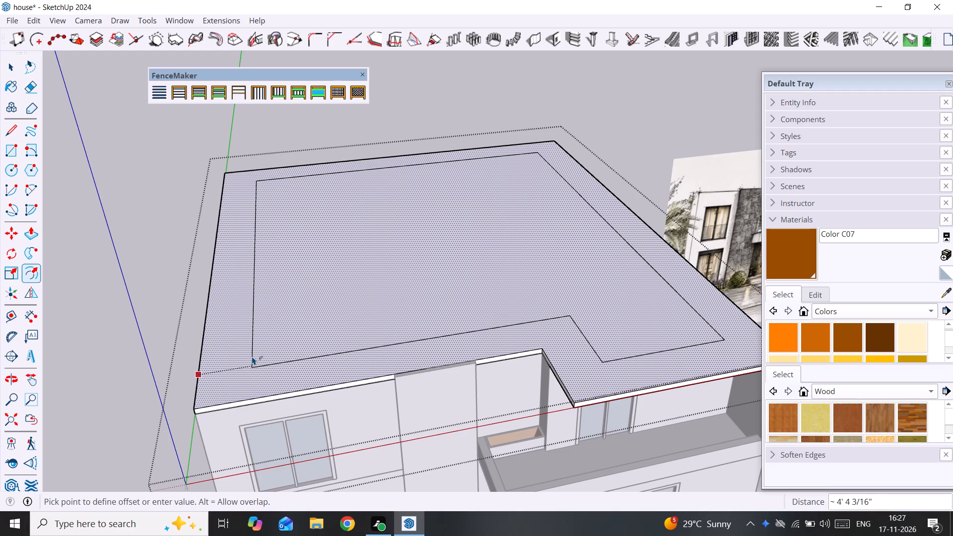
type("9\"")
key("Return")
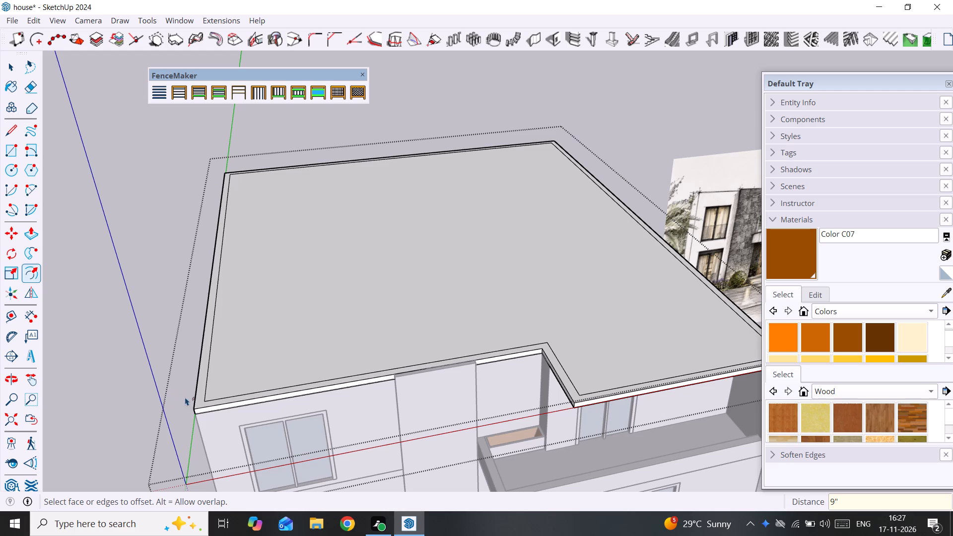
Push/pull the 9" rim of the roof slab up 3' as a parapet and leave the group.
key("space")
left_click(200, 387)
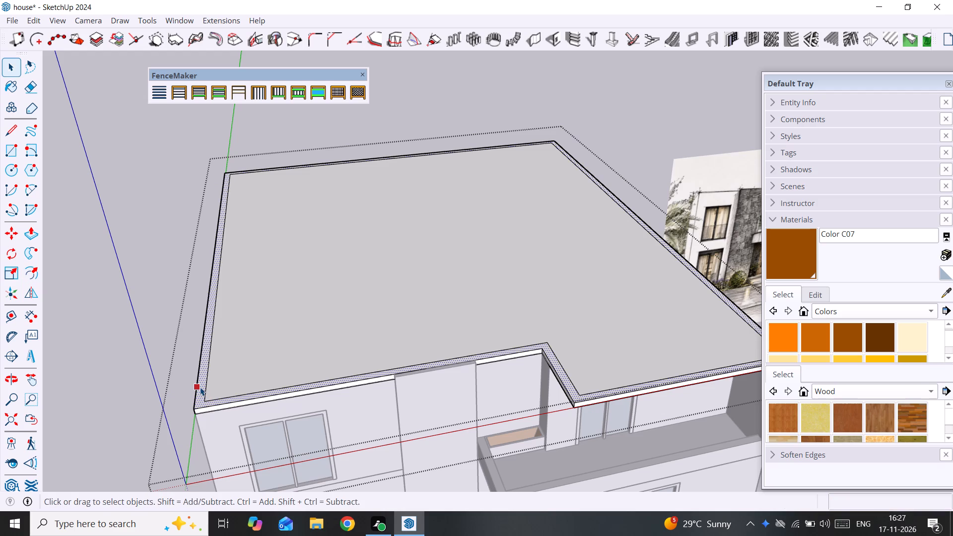
key("p")
left_click(200, 387)
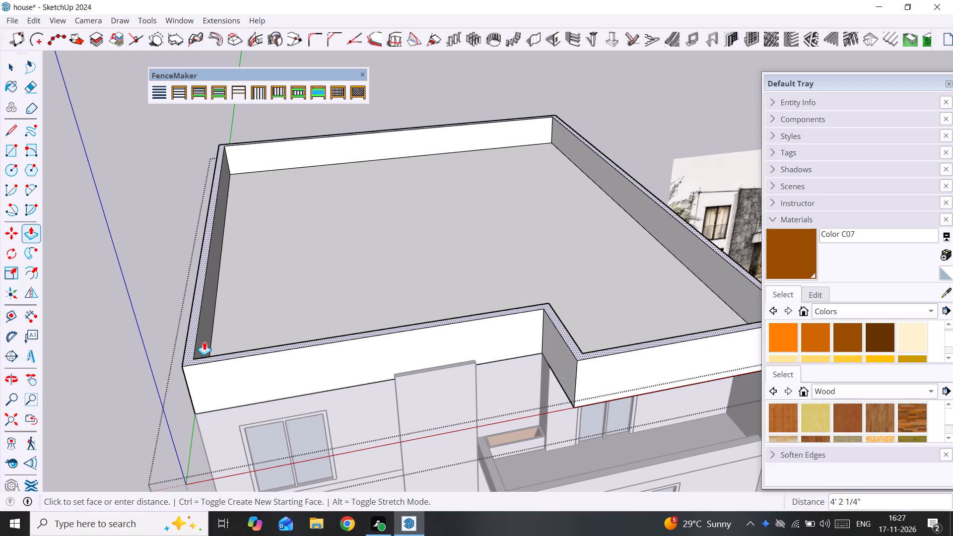
type("3'")
key("Return")
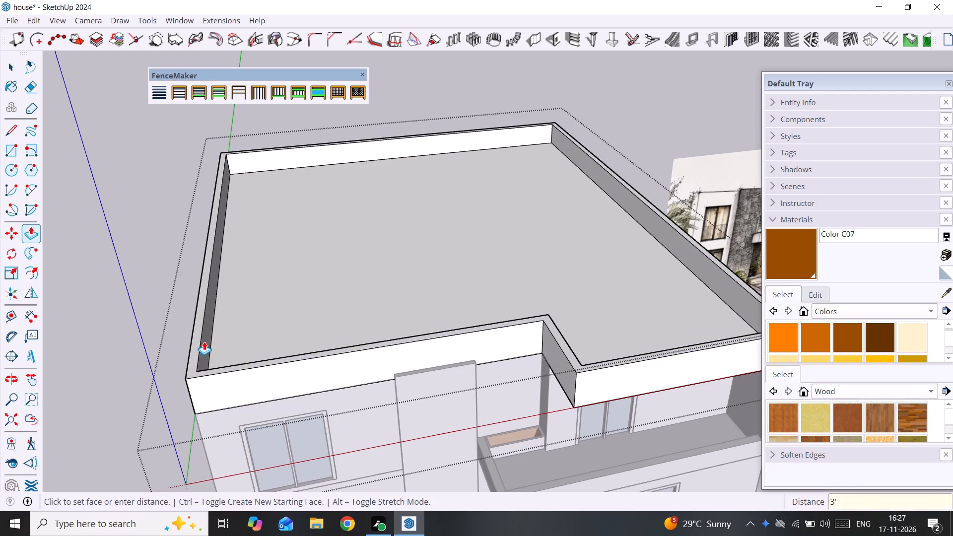
key("space")
left_click(133, 277)
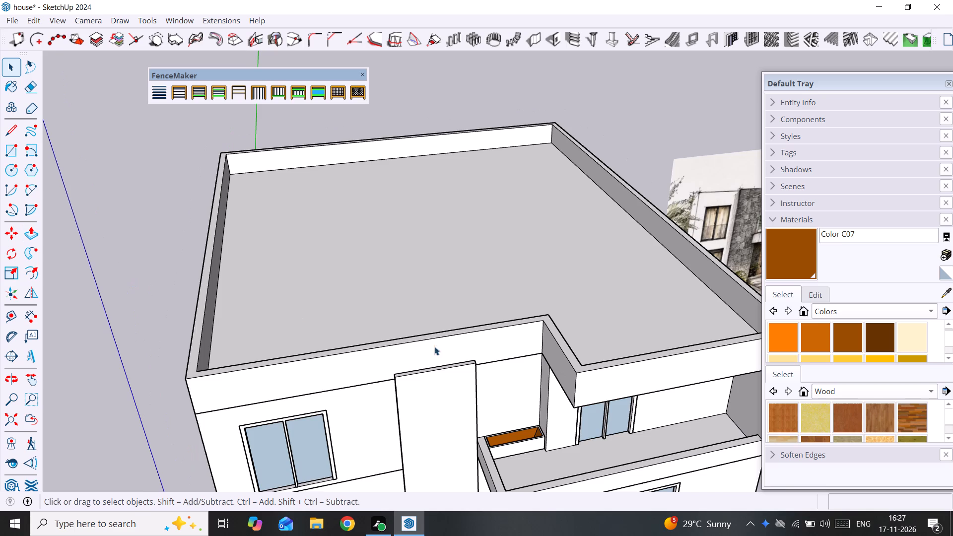
Inside the tall front wall panel's group, extrude its top face up to the roof parapet's top edge, and leave the group.
scroll(432, 374, "up", 2)
double_click(432, 374)
scroll(432, 374, "up", 5)
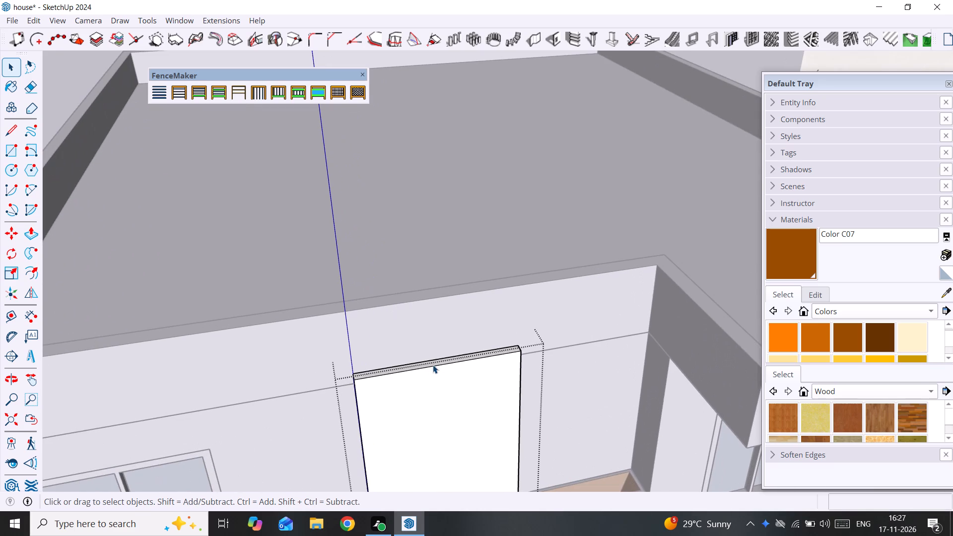
left_click(433, 365)
left_click(434, 361)
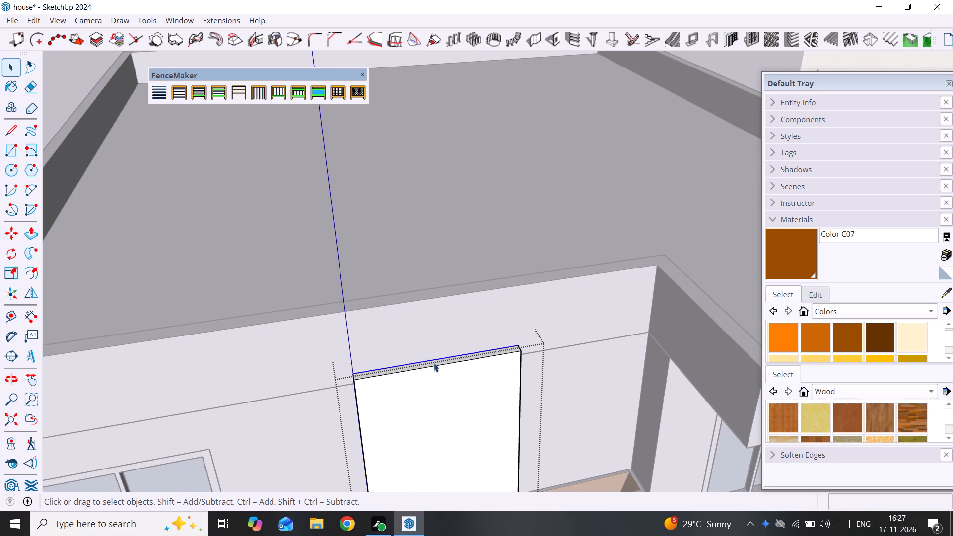
left_click(434, 363)
key("p")
left_click(434, 363)
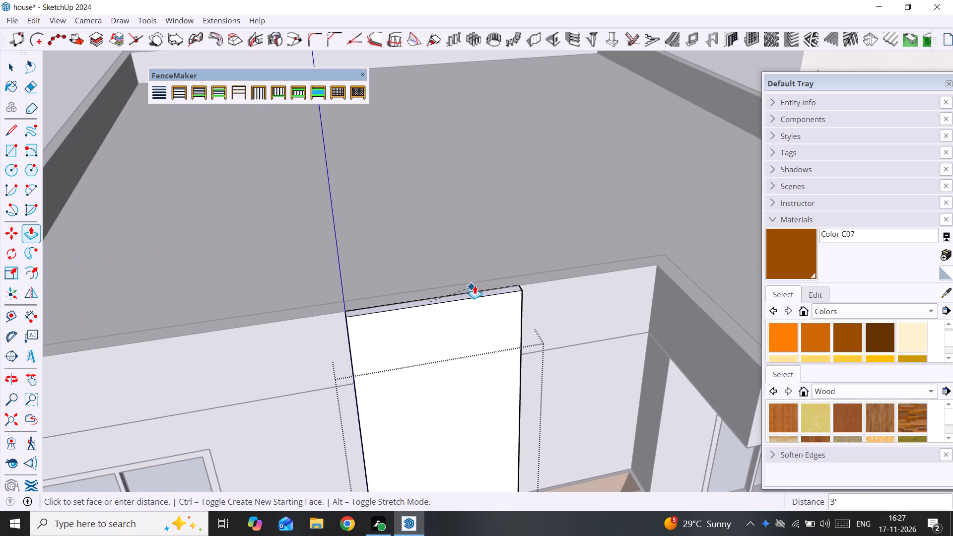
left_click(500, 284)
key("space")
scroll(499, 291, "down", 14)
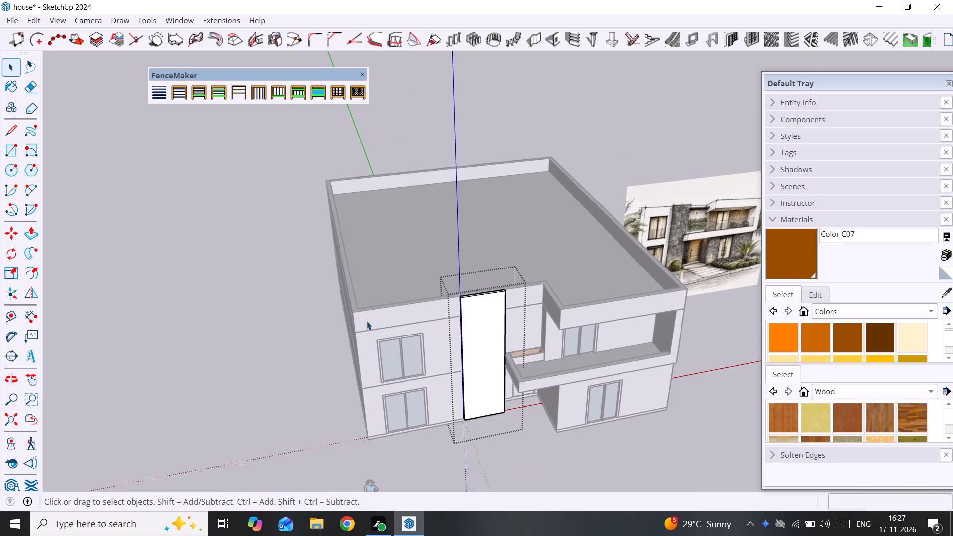
left_click(323, 321)
Examine the house's roof and front facade from above and from the front.
scroll(319, 321, "down", 6)
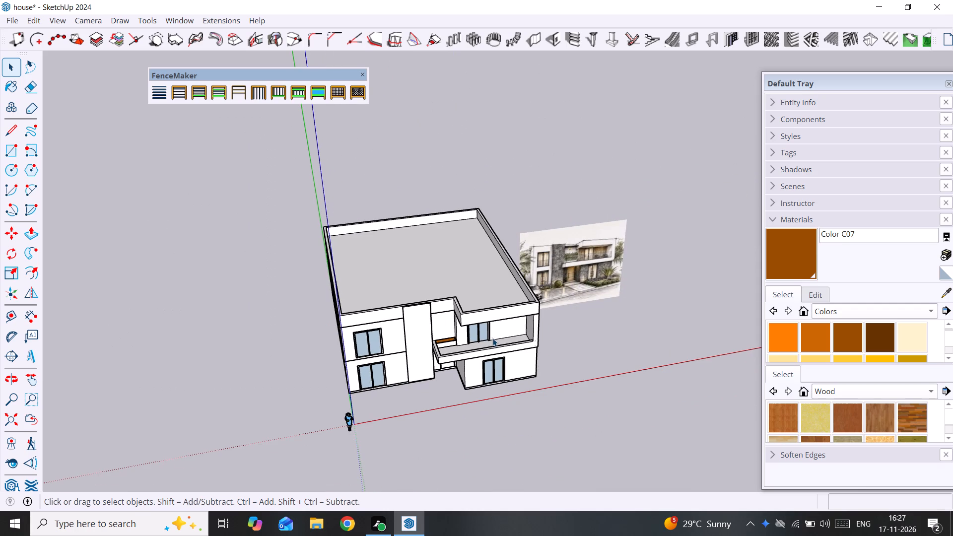
middle_click_drag(454, 332, 431, 374, "shift")
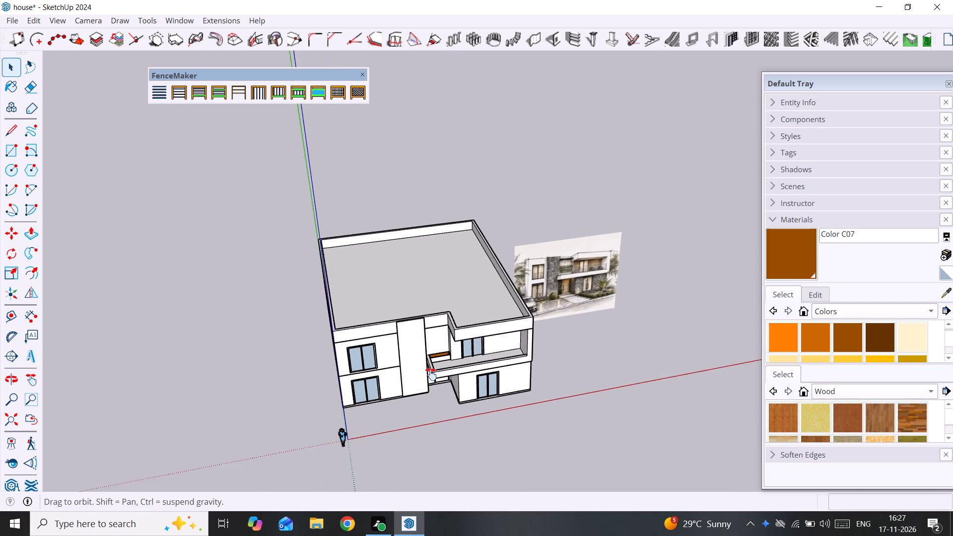
middle_click_drag(431, 374, 423, 342, "shift")
scroll(410, 344, "up", 1)
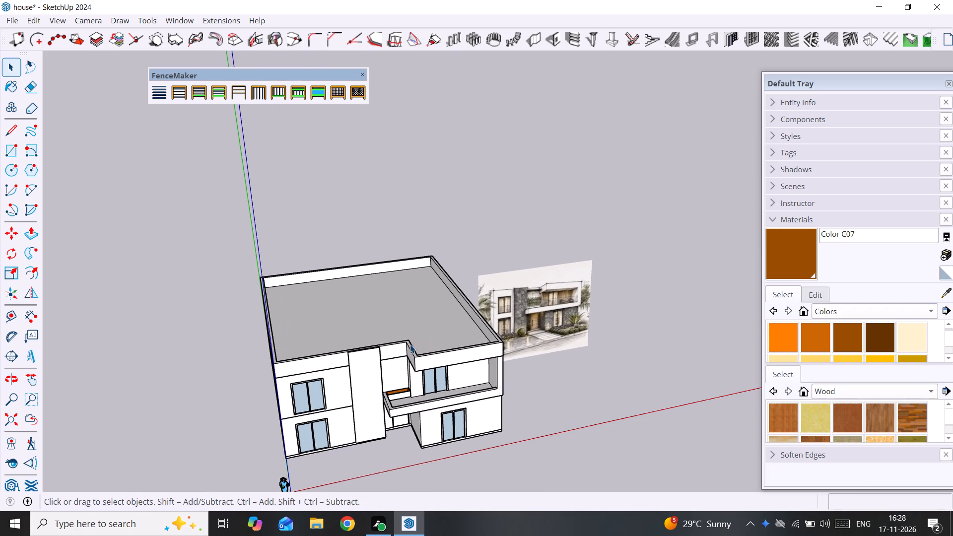
scroll(443, 365, "up", 1)
middle_click_drag(443, 365, 454, 302)
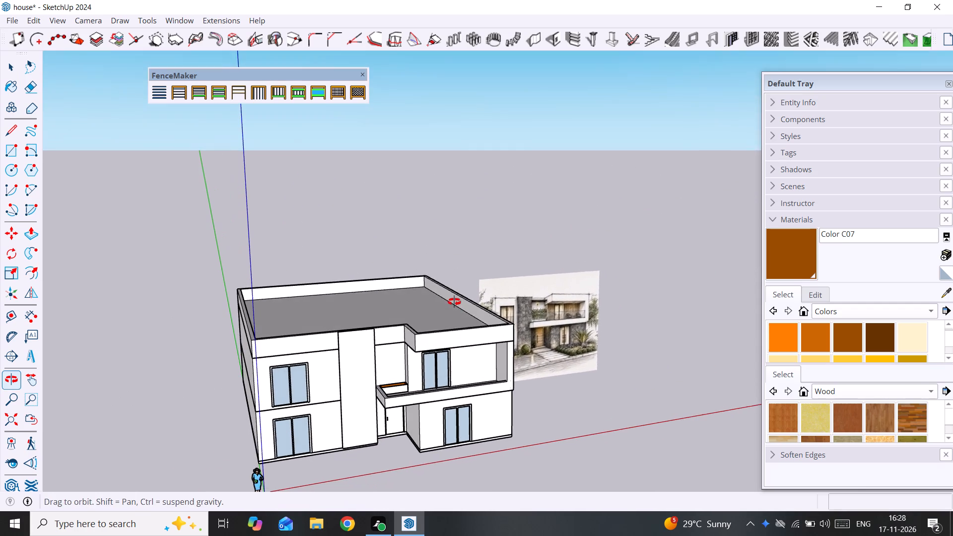
middle_click_drag(454, 302, 454, 301)
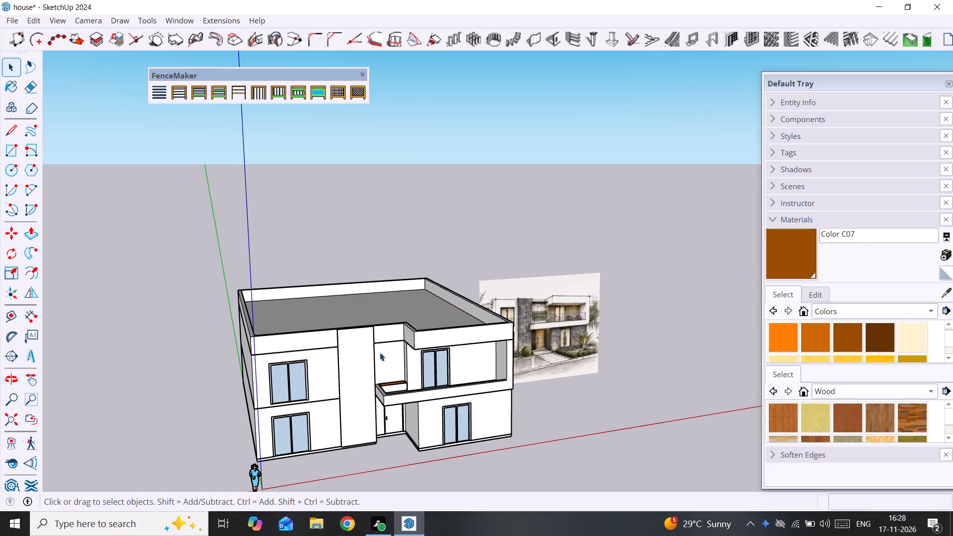
In the upper floor's group, draw a 6' 3" by about 5 9/16" rectangle on the recessed front wall directly below the roof, beside the tall panel.
scroll(378, 348, "up", 1)
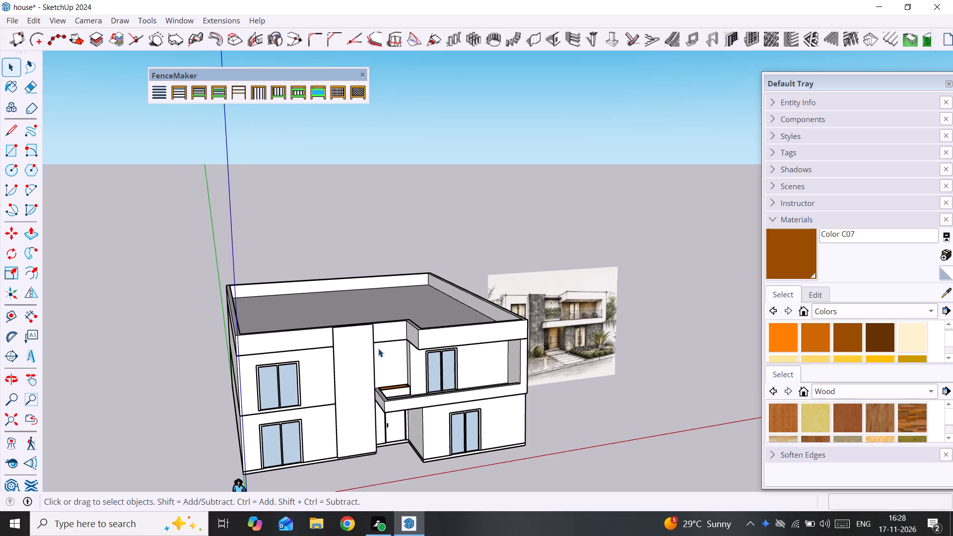
scroll(378, 348, "up", 4)
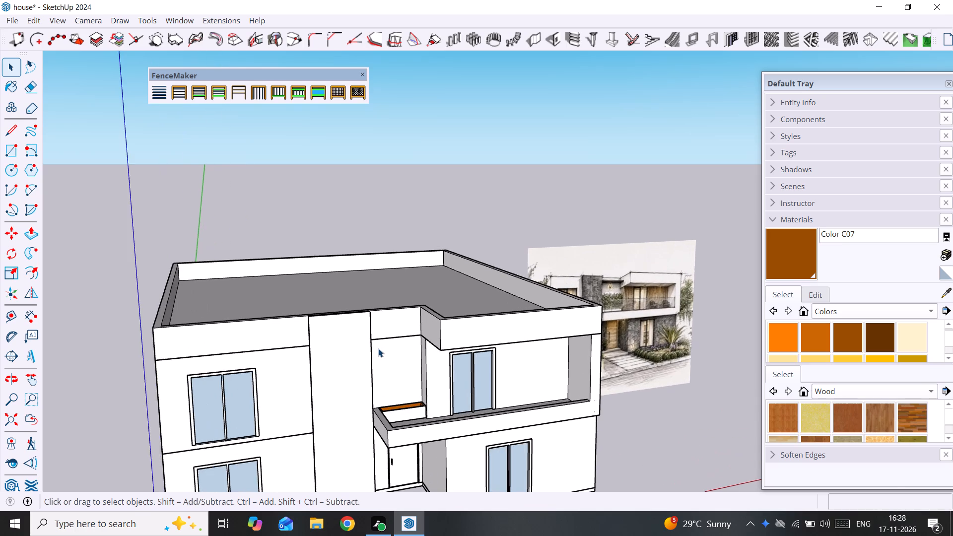
scroll(378, 348, "up", 2)
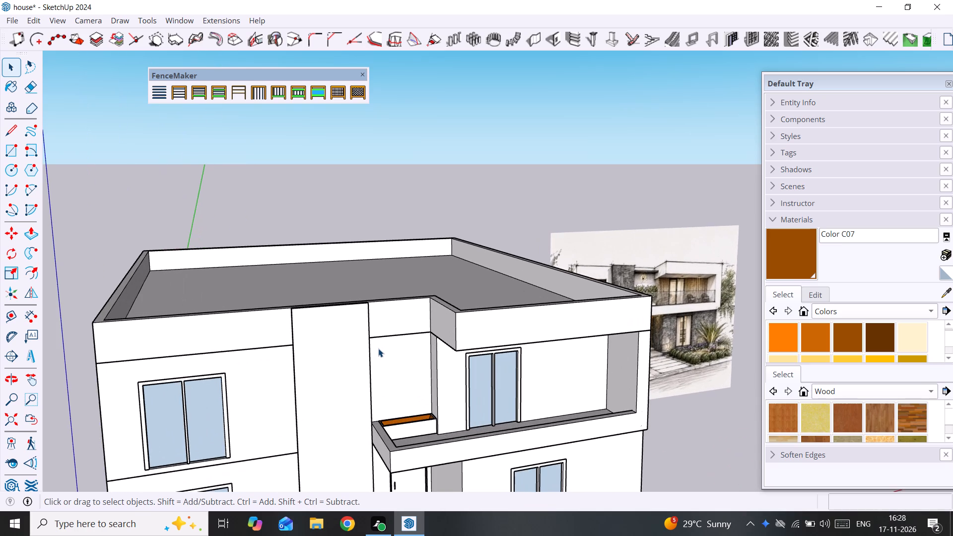
double_click(378, 343)
key("r")
scroll(378, 341, "up", 4)
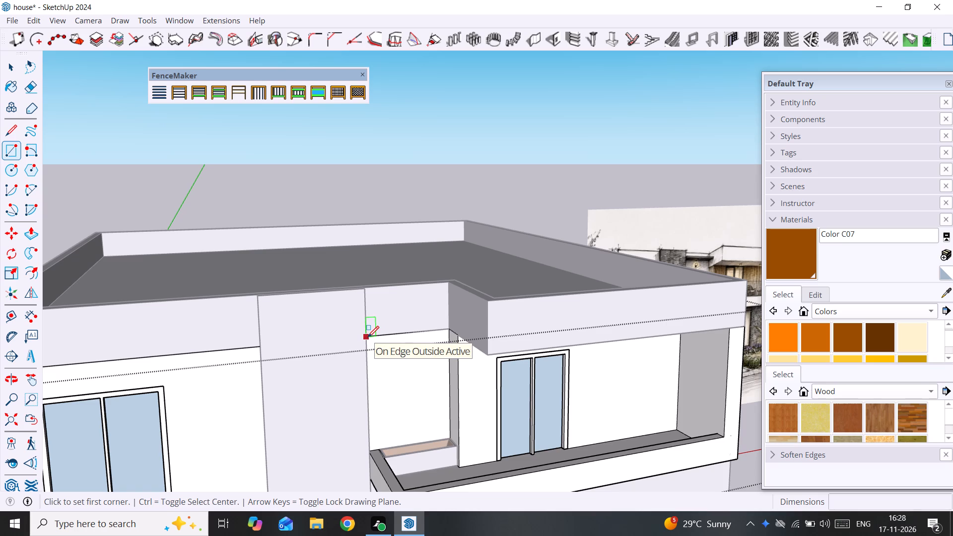
scroll(368, 337, "up", 4)
scroll(422, 344, "up", 3)
scroll(481, 329, "up", 1)
middle_click_drag(482, 329, 514, 268)
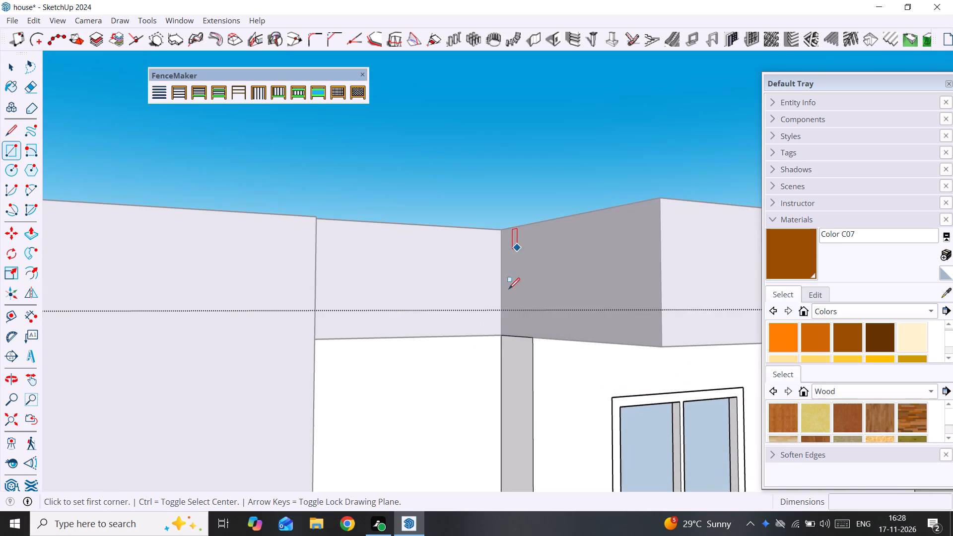
scroll(491, 356, "up", 8)
left_click(509, 315)
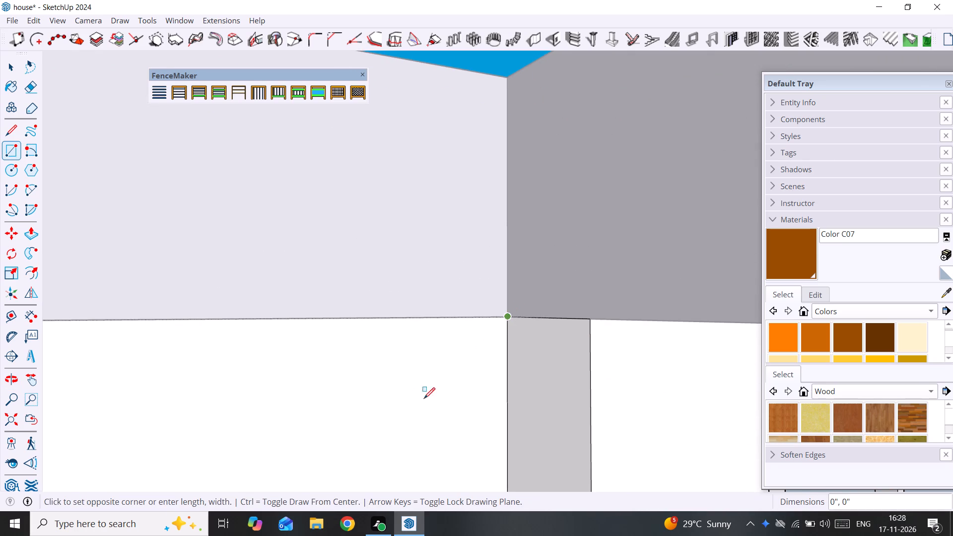
scroll(415, 403, "down", 10)
middle_click_drag(427, 387, 247, 410)
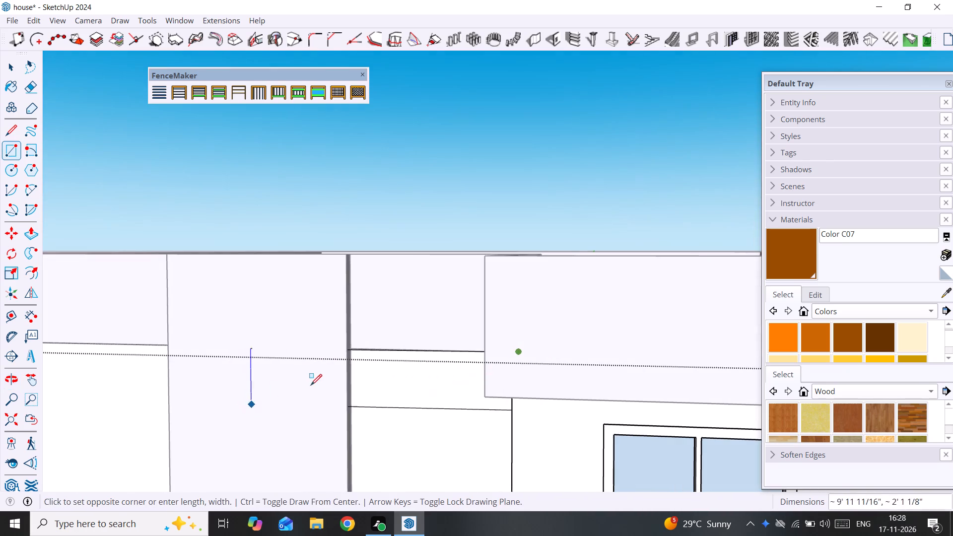
scroll(322, 380, "up", 3)
scroll(365, 363, "up", 13)
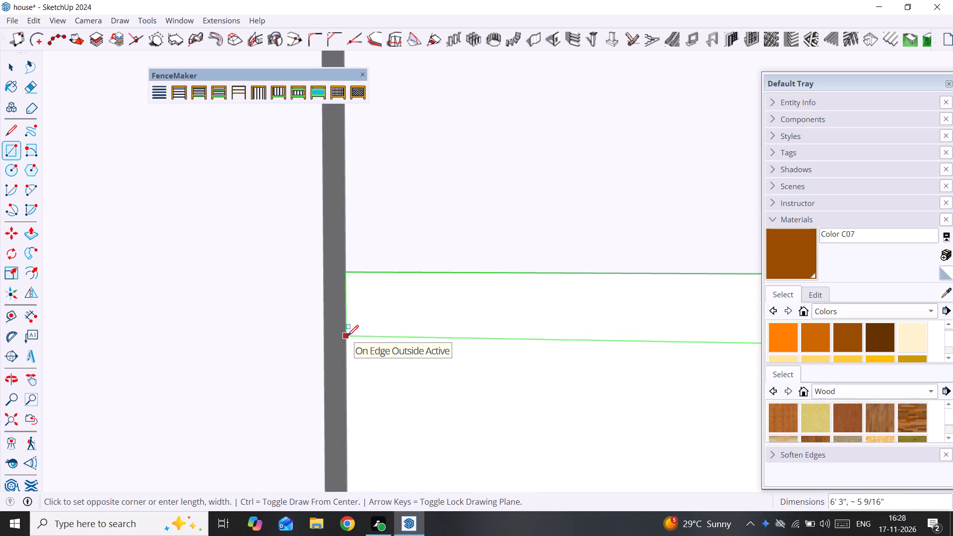
left_click(347, 336)
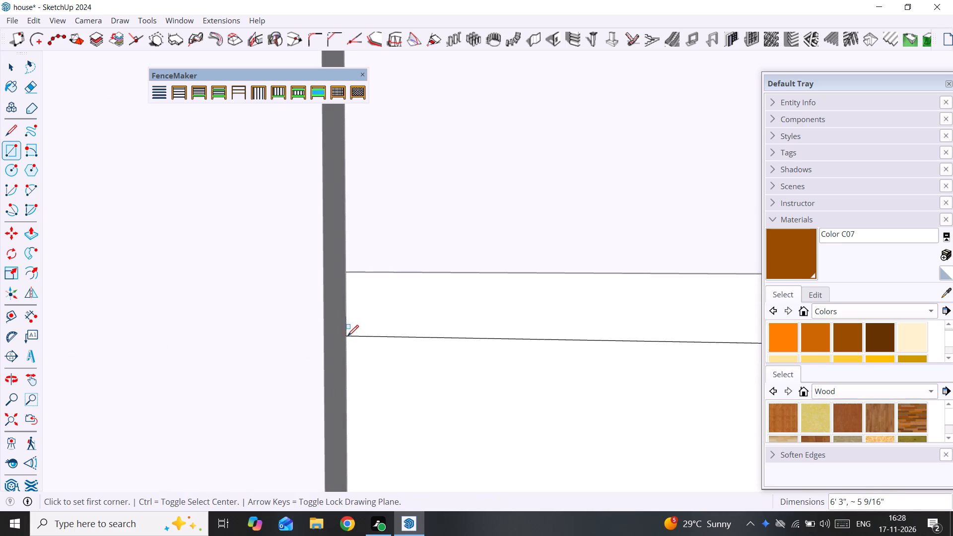
Extrude the narrow rectangle 2' out from the recessed wall as a ledge and leave the group.
key("space")
left_click(388, 313)
key("p")
left_click(388, 313)
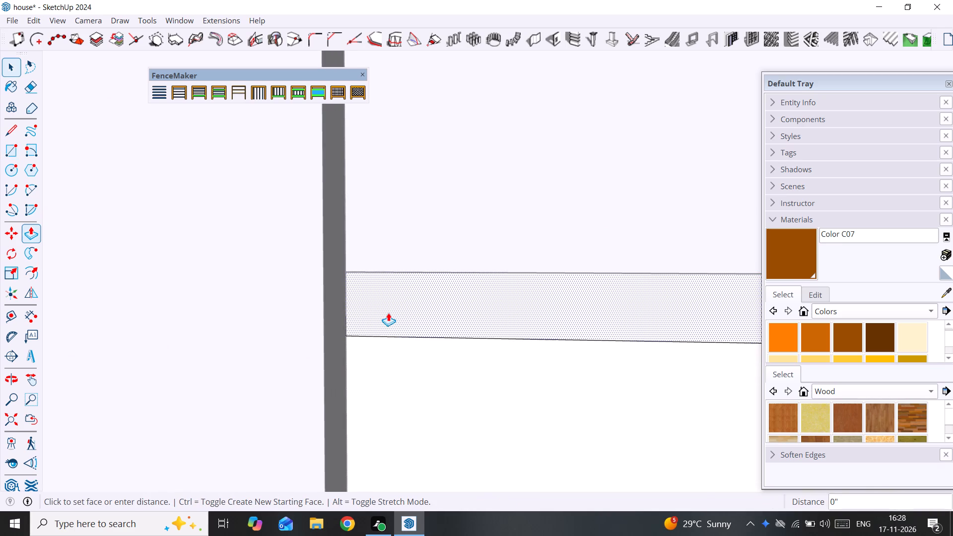
scroll(365, 395, "down", 16)
scroll(376, 385, "down", 6)
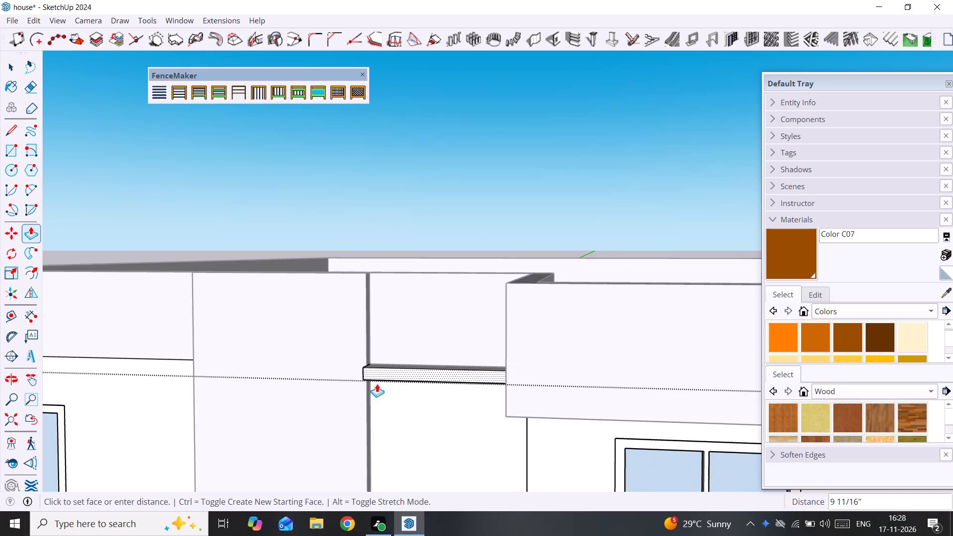
scroll(377, 384, "down", 18)
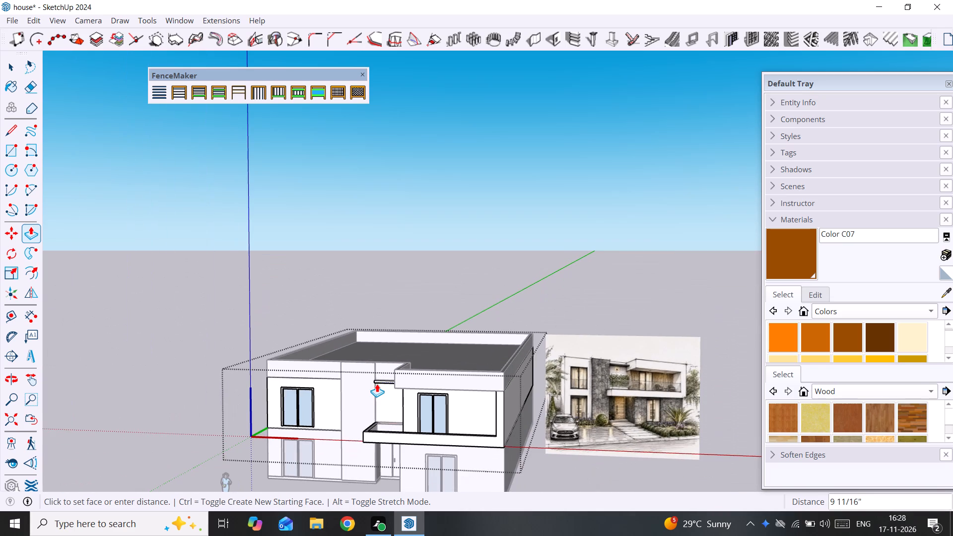
middle_click_drag(377, 384, 771, 423)
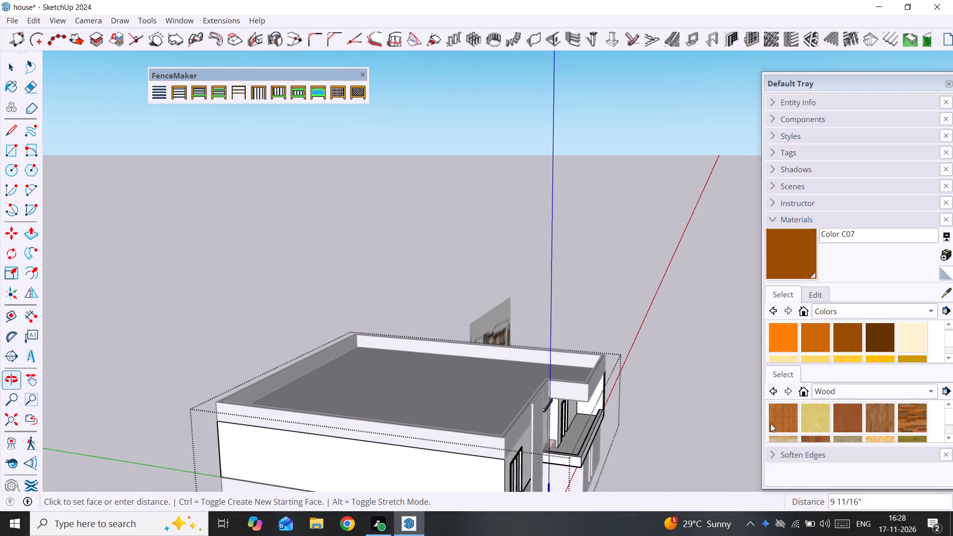
scroll(569, 394, "up", 7)
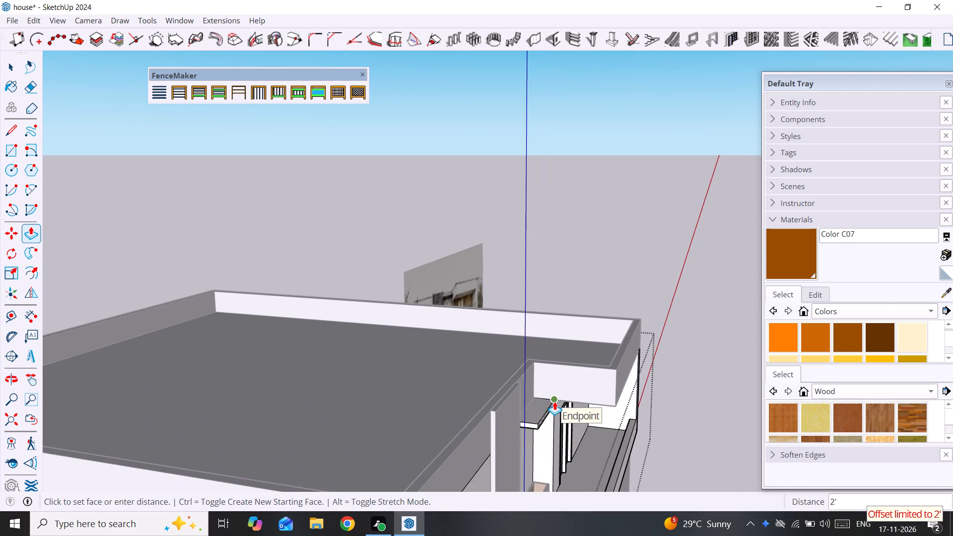
left_click(554, 402)
key("space")
scroll(629, 446, "down", 3)
middle_click_drag(625, 446, 360, 443)
key("space")
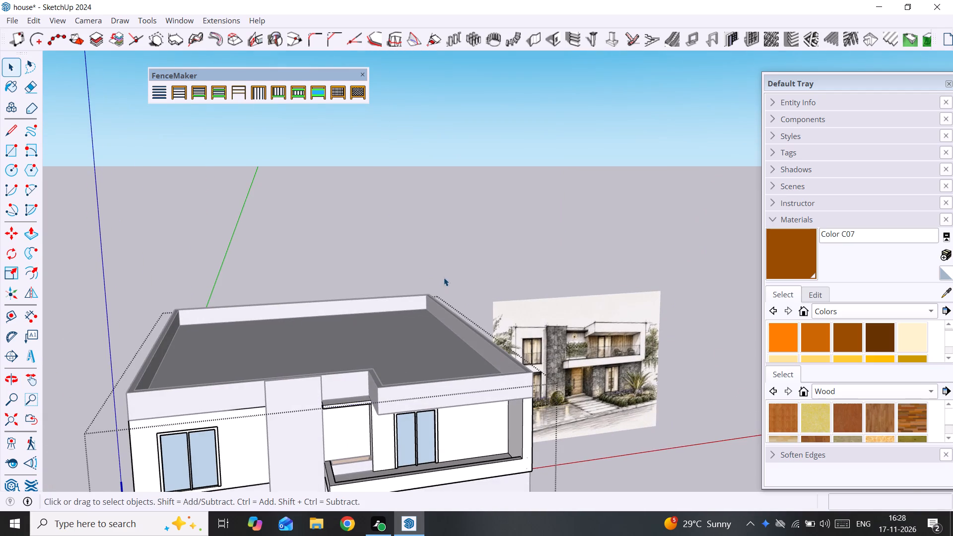
left_click(444, 277)
Examine the roof parapet, new ledge and front facade against the reference sketch.
scroll(331, 422, "up", 2)
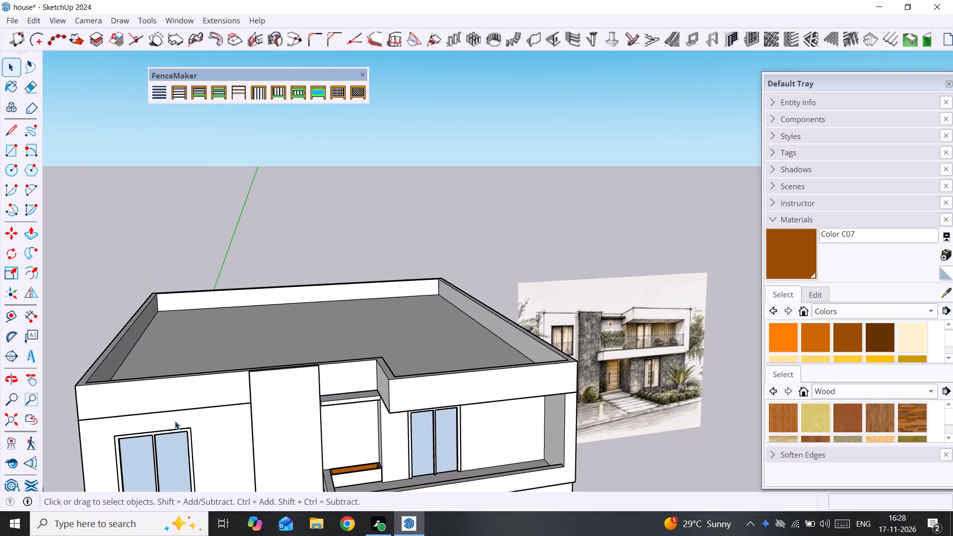
left_click(188, 409)
middle_click_drag(188, 409, 194, 406, "shift")
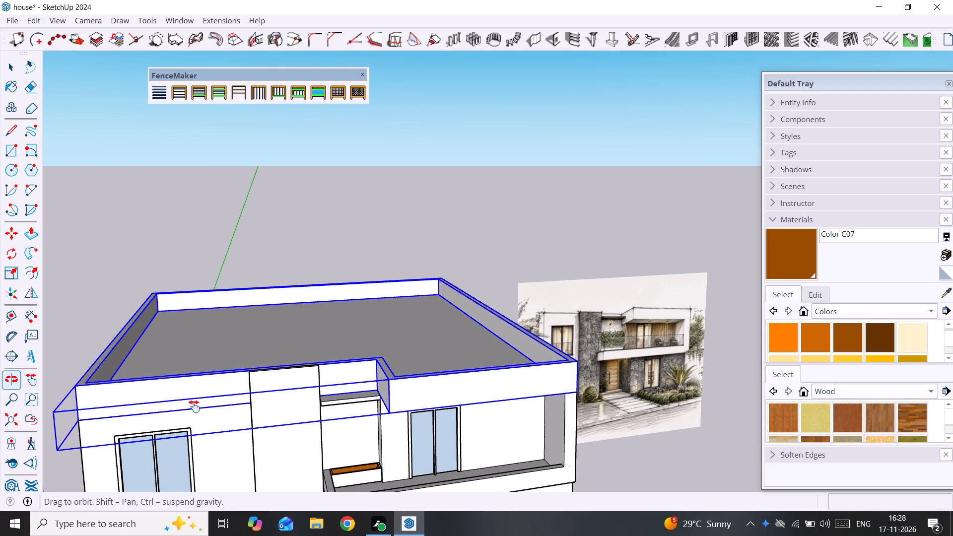
middle_click_drag(194, 406, 296, 386, "shift")
left_click(301, 170)
scroll(418, 338, "down", 4)
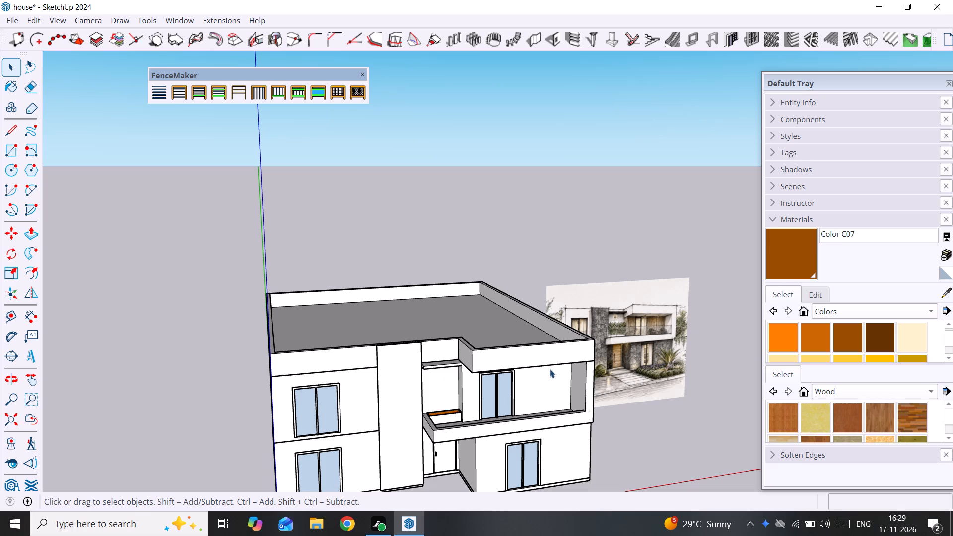
middle_click_drag(550, 369, 541, 352, "shift")
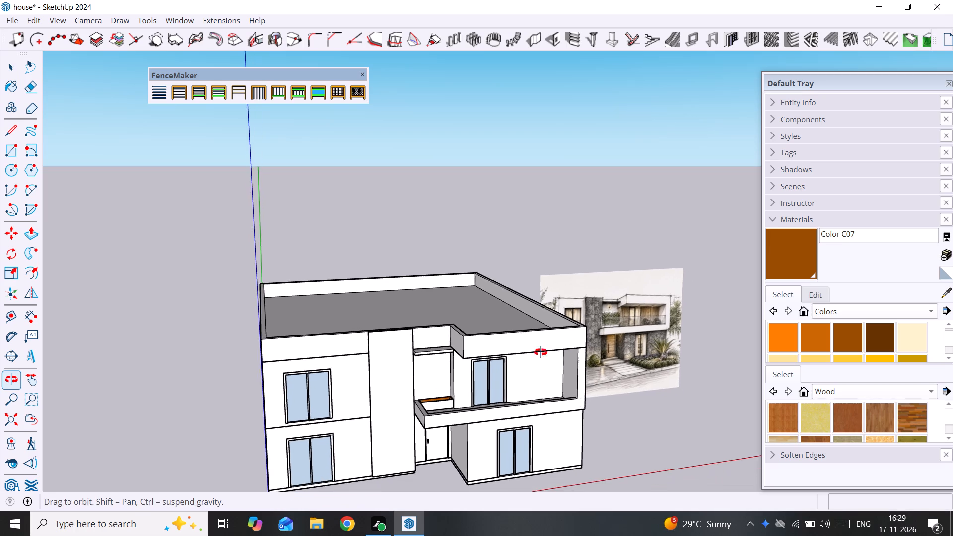
middle_click_drag(541, 352, 524, 313, "shift")
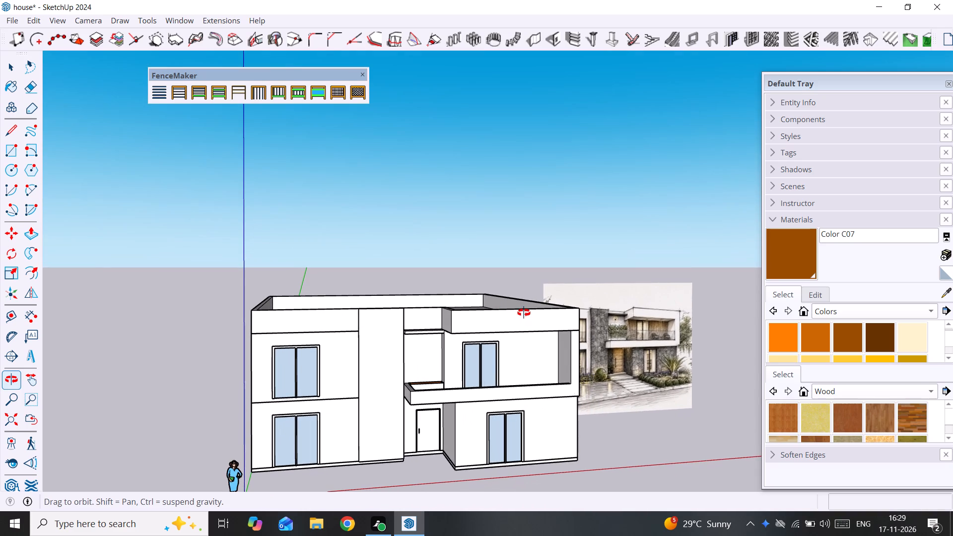
middle_click_drag(524, 313, 466, 314, "shift")
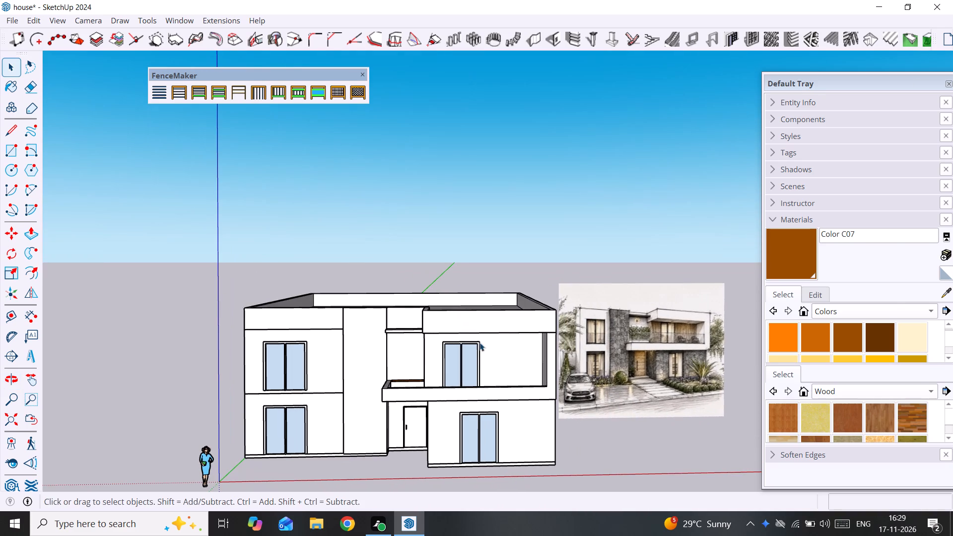